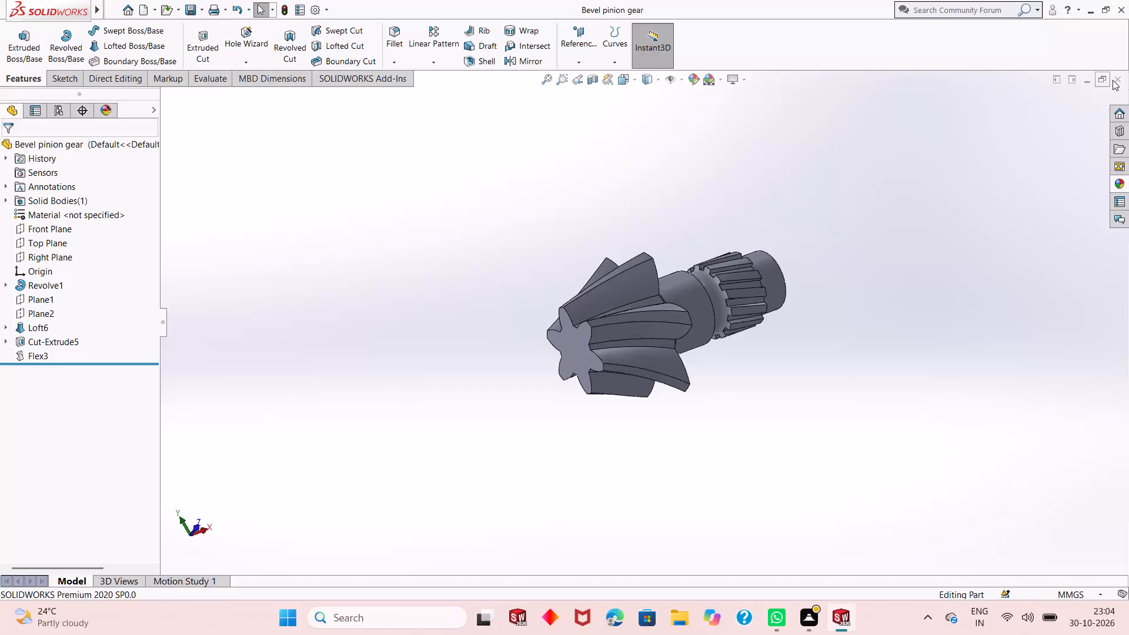
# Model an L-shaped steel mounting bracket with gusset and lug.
# Close the bevel pinion gear part and create a new part document.
pyautogui.click(1114, 79)
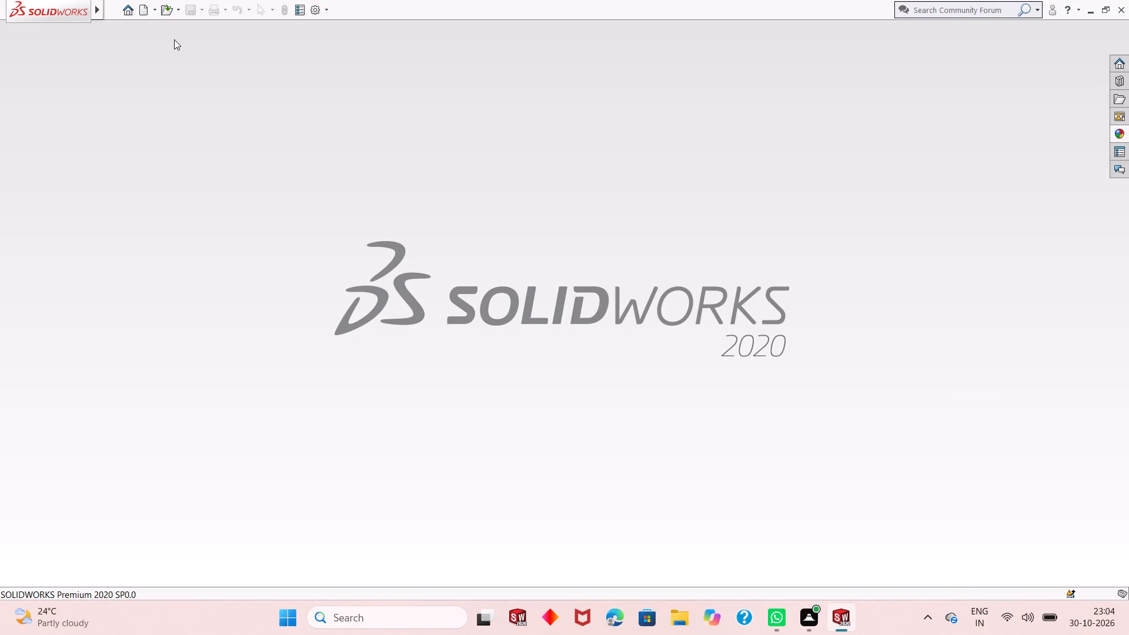
pyautogui.click(143, 14)
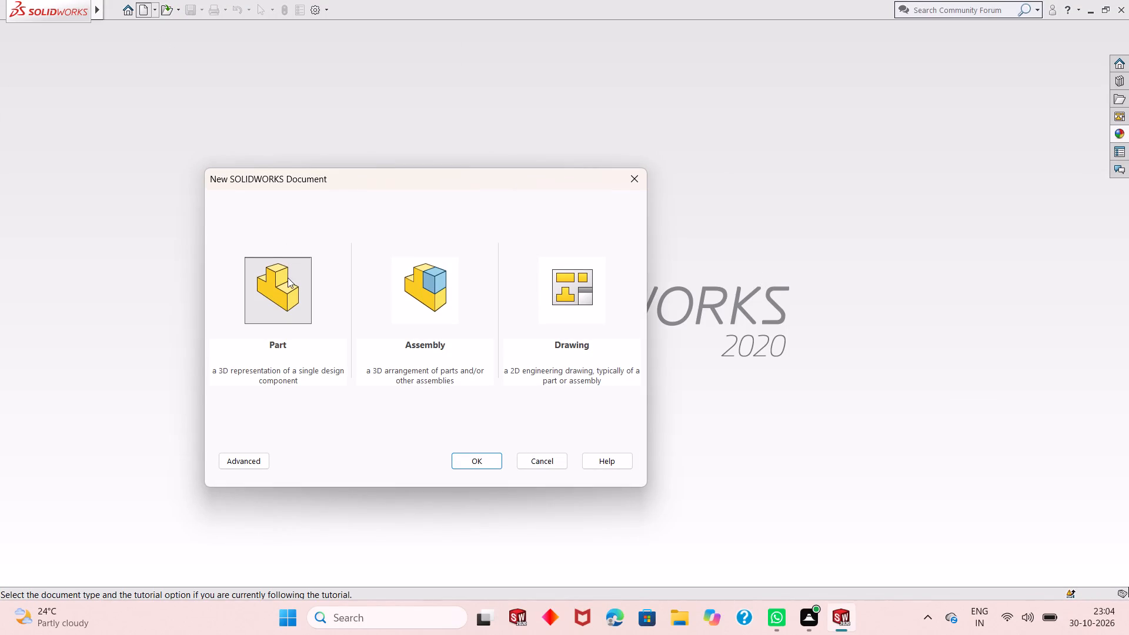
pyautogui.doubleClick(288, 278)
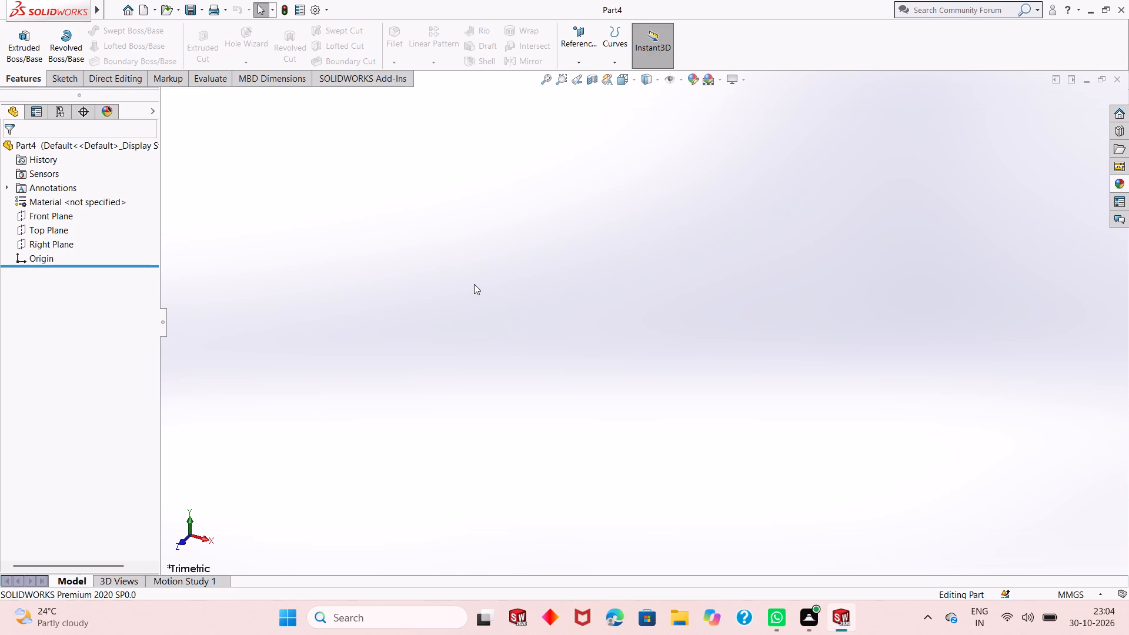
# Start a new sketch on the Top Plane.
pyautogui.click(55, 227)
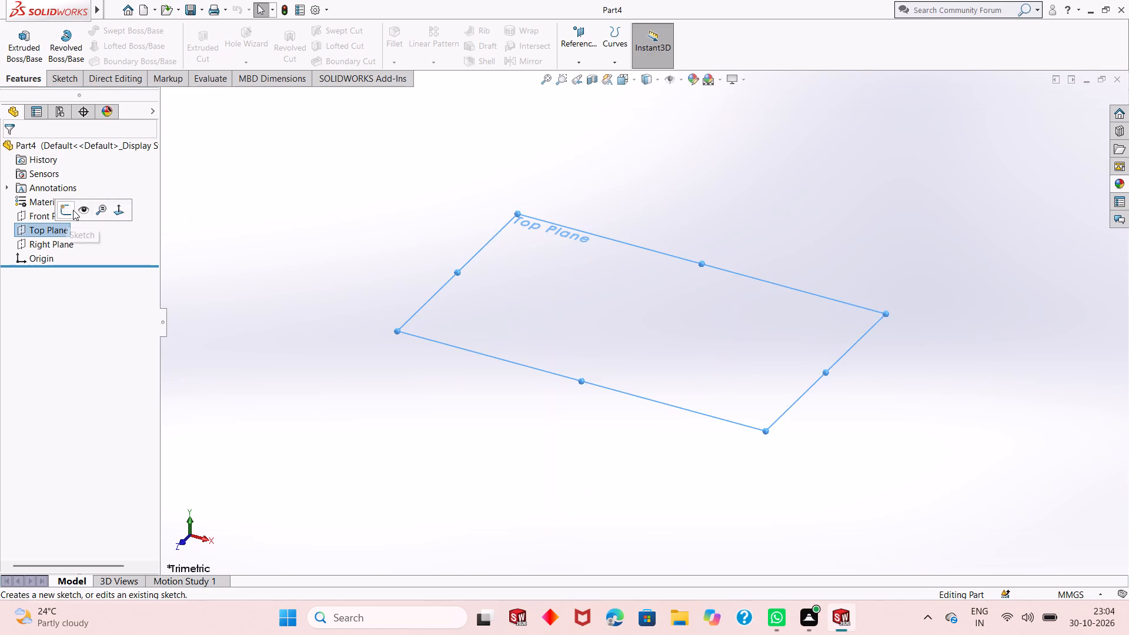
pyautogui.click(73, 209)
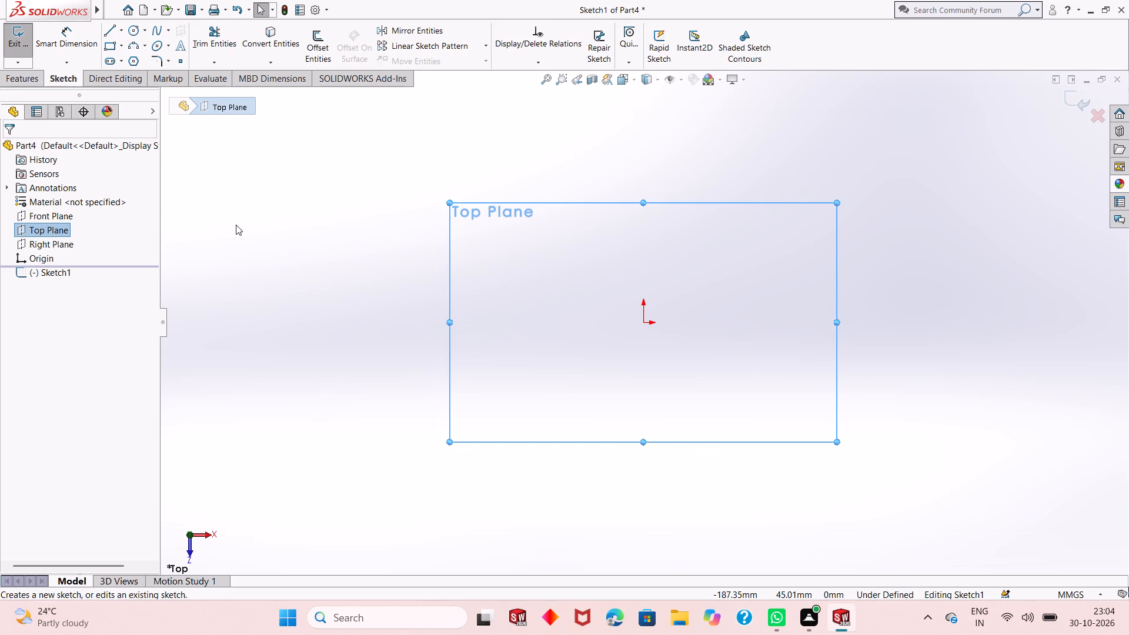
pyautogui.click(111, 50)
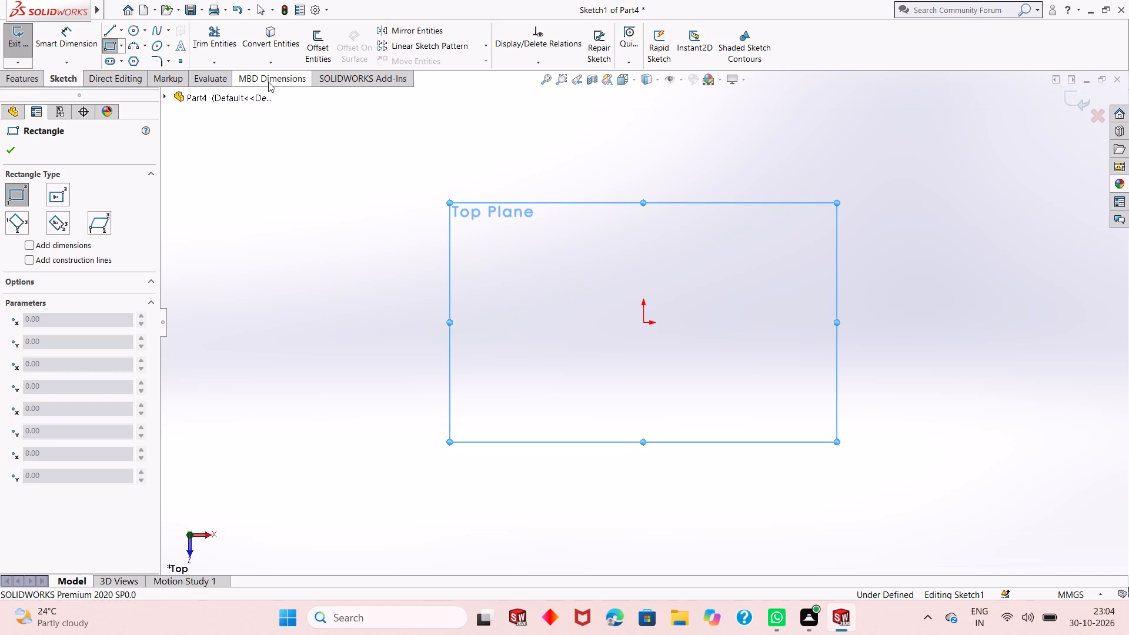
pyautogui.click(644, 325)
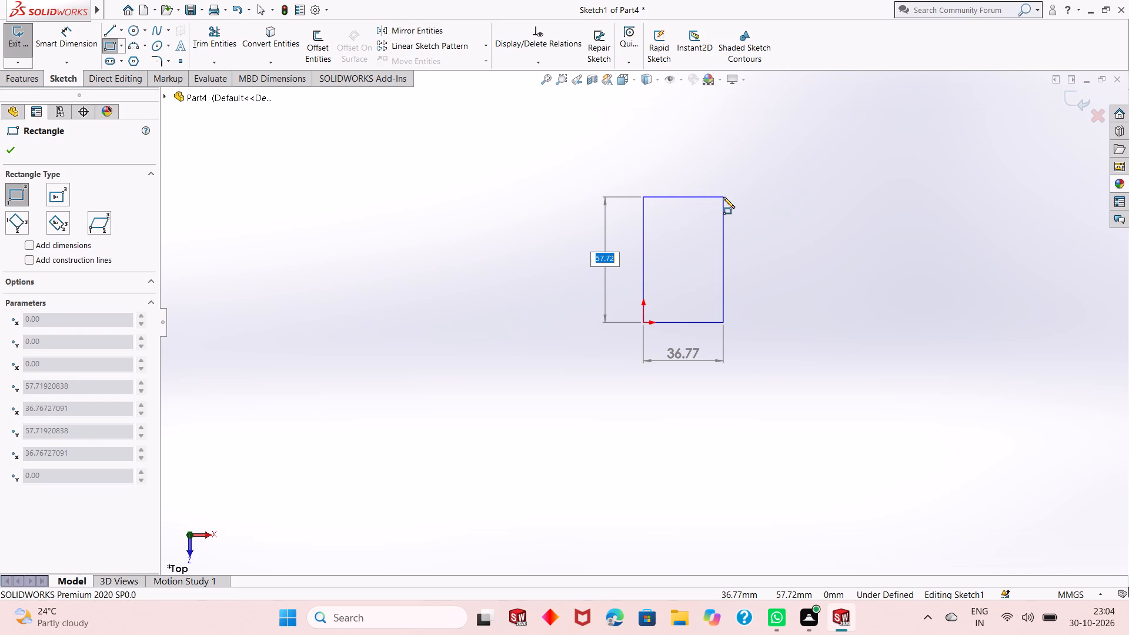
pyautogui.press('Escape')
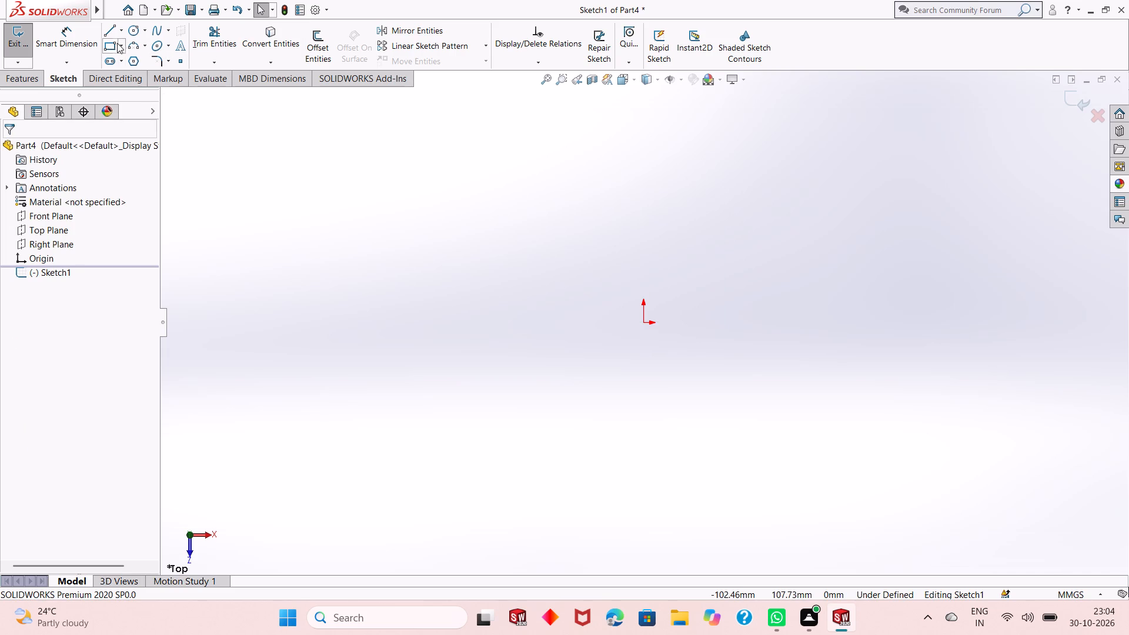
# Sketch a center rectangle on the origin, about 96 mm wide and 119 mm high.
pyautogui.click(122, 44)
pyautogui.click(145, 79)
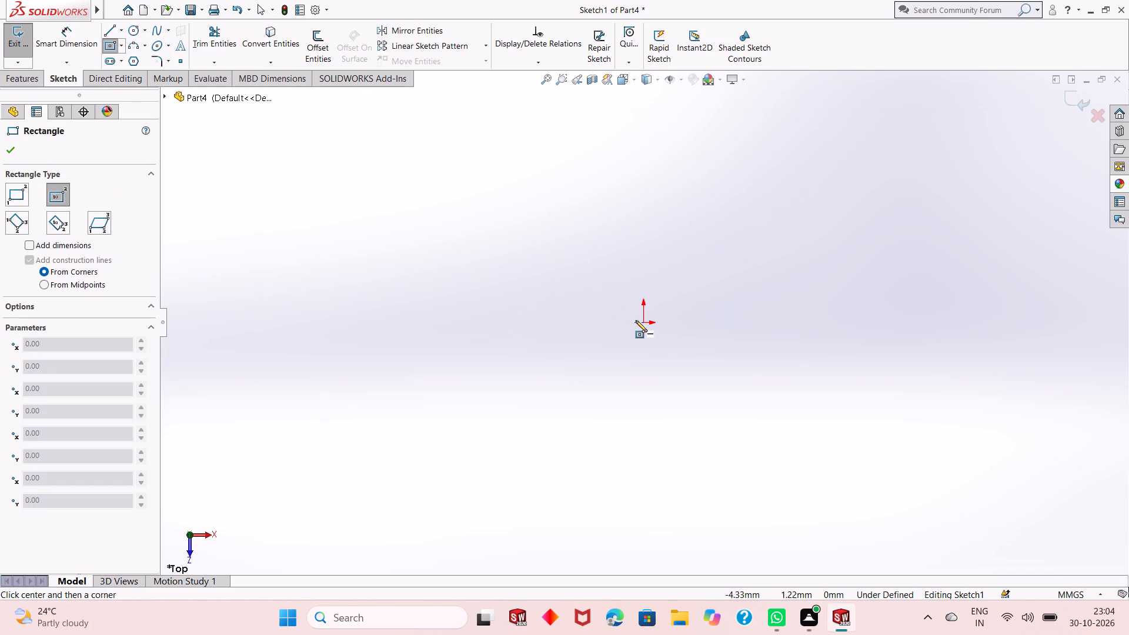
pyautogui.click(642, 323)
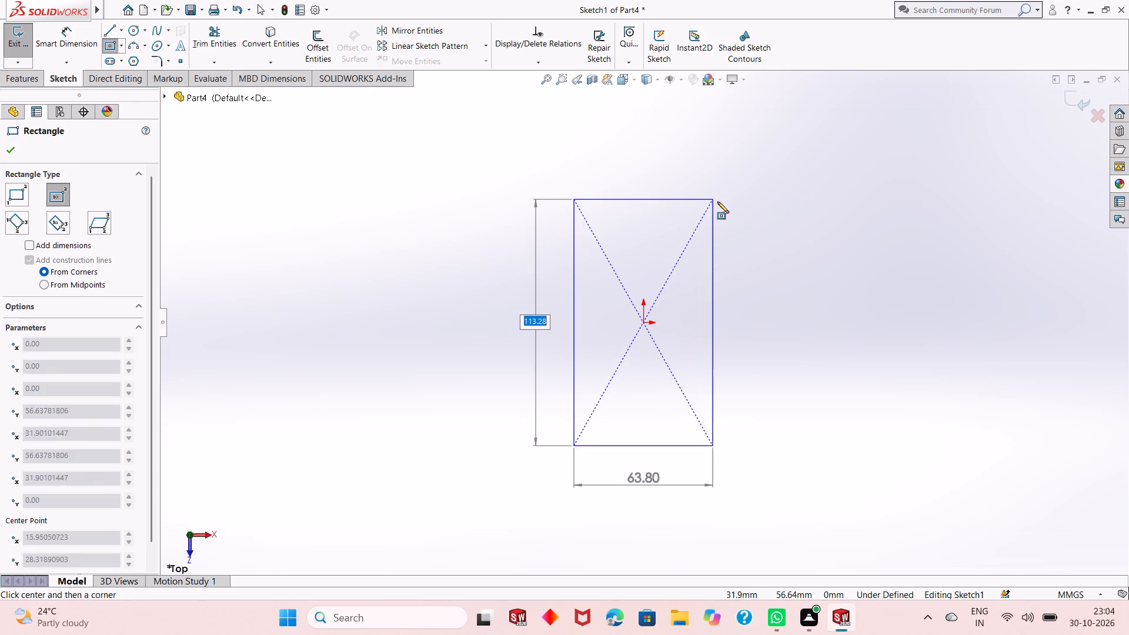
pyautogui.click(748, 193)
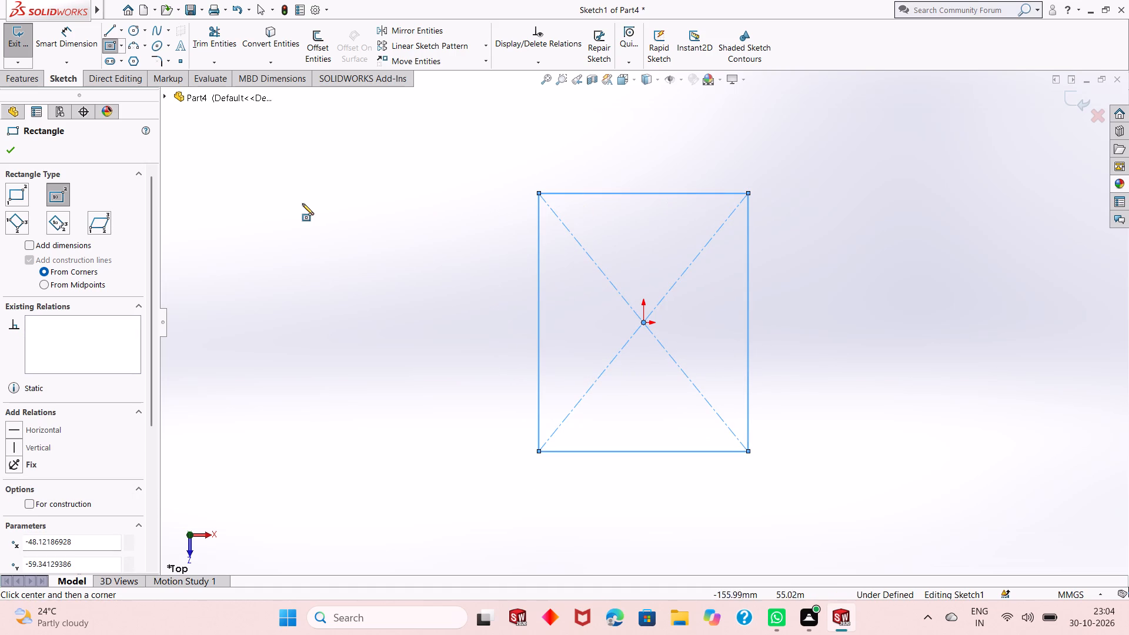
pyautogui.rightClick(302, 203)
pyautogui.click(339, 215)
# Dimension the rectangle with a vertical side of 88 mm and a horizontal side of 40 mm.
pyautogui.click(58, 38)
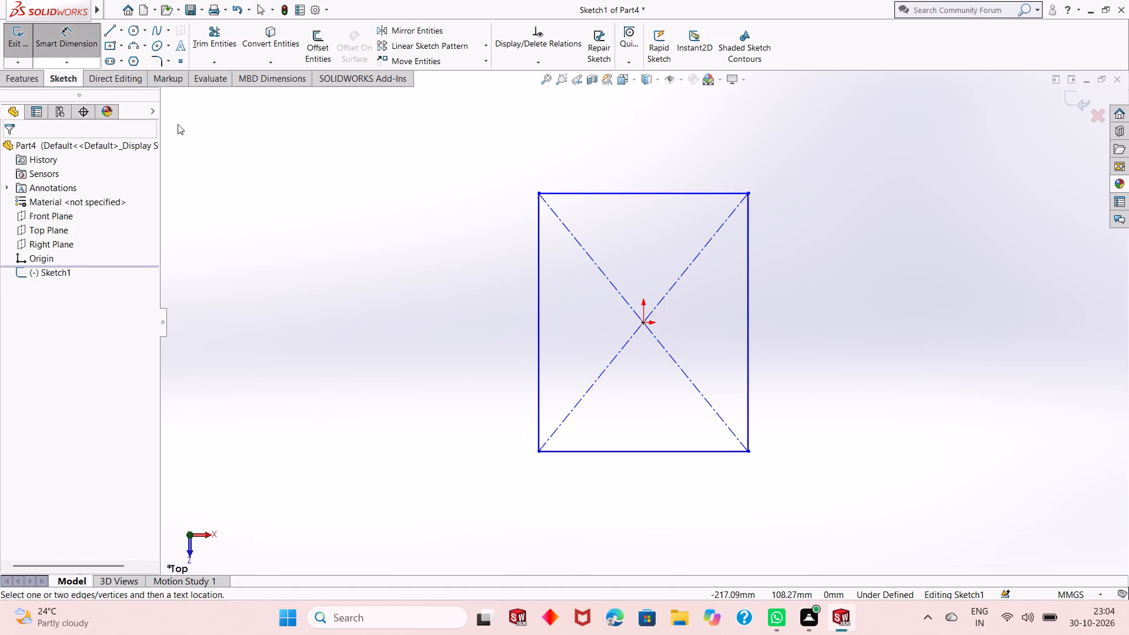
pyautogui.click(537, 360)
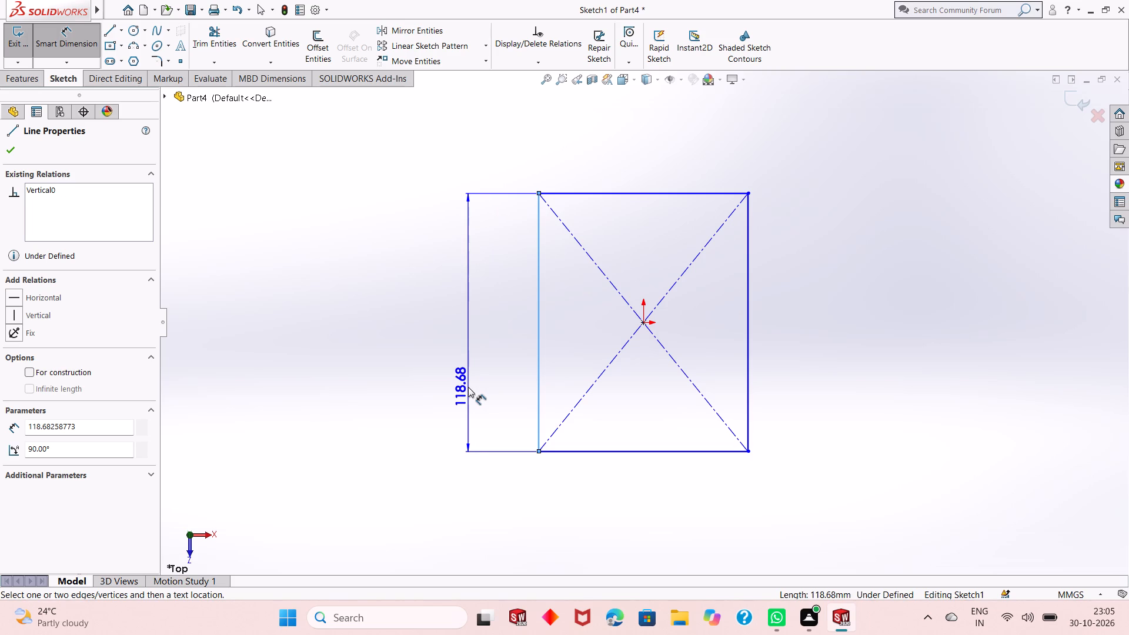
pyautogui.click(474, 386)
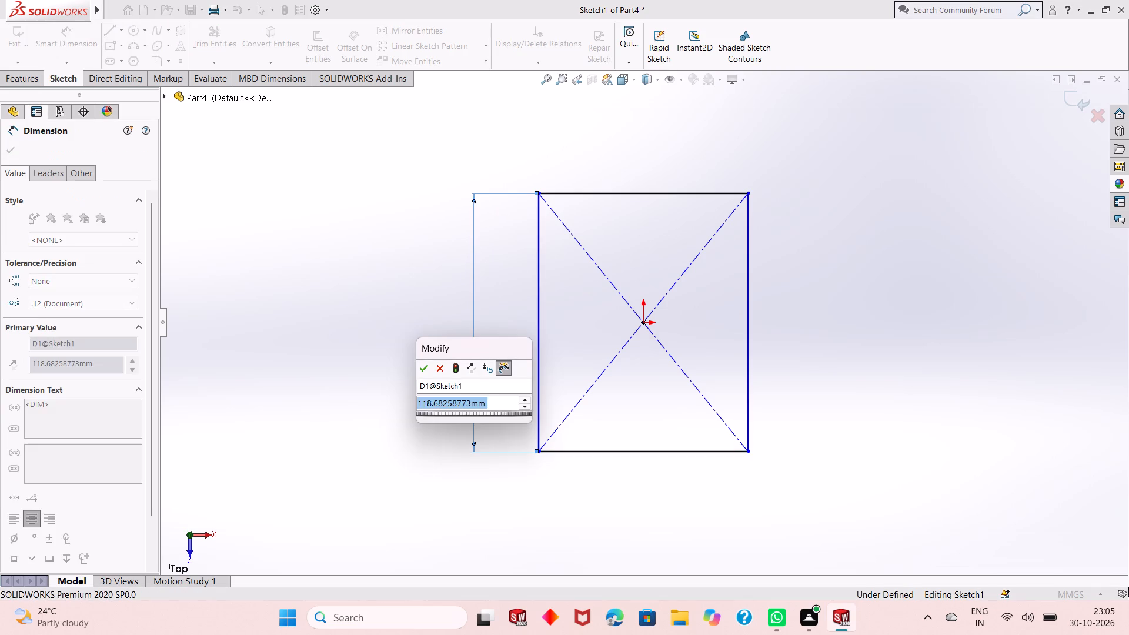
pyautogui.write('88')
pyautogui.press('Return')
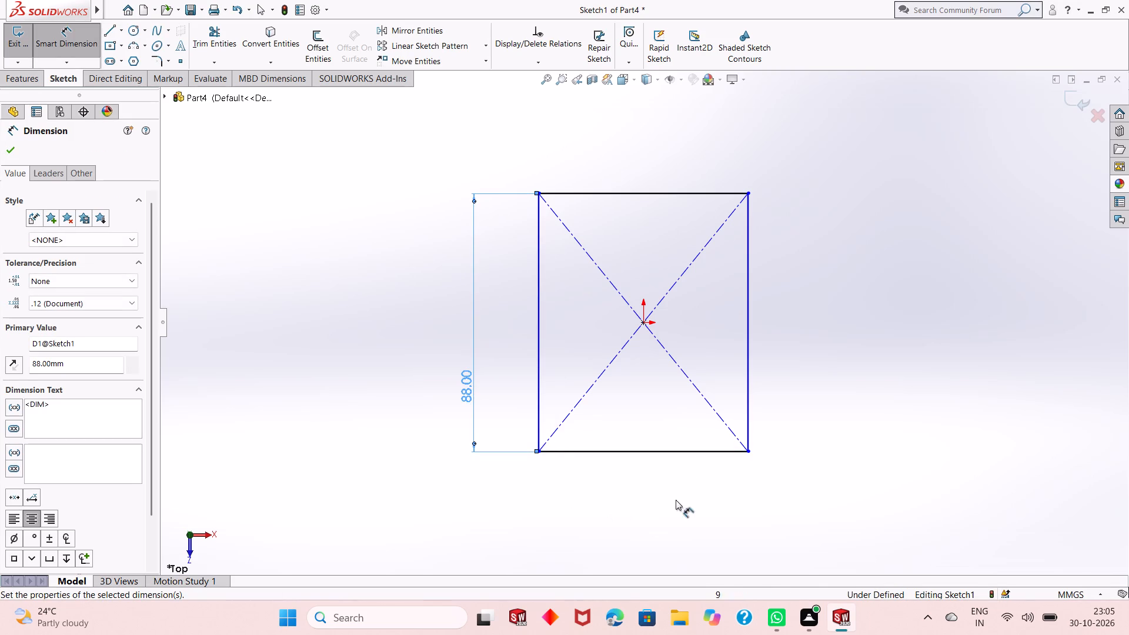
pyautogui.click(683, 450)
pyautogui.click(663, 517)
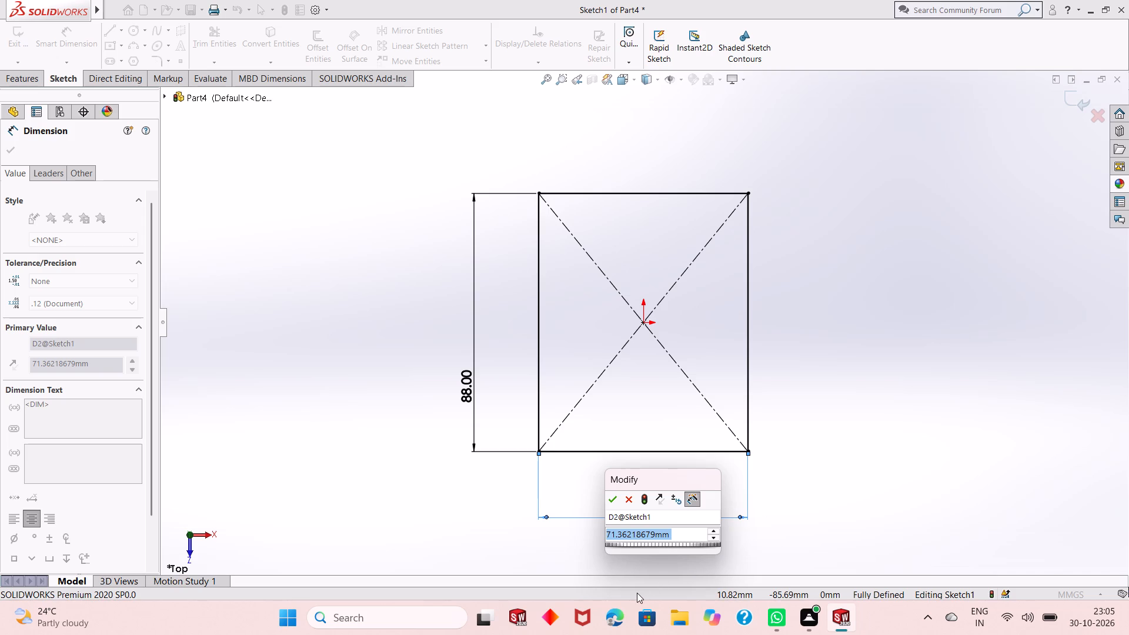
pyautogui.moveTo(677, 579); pyautogui.dragTo(728, 570, button='middle')
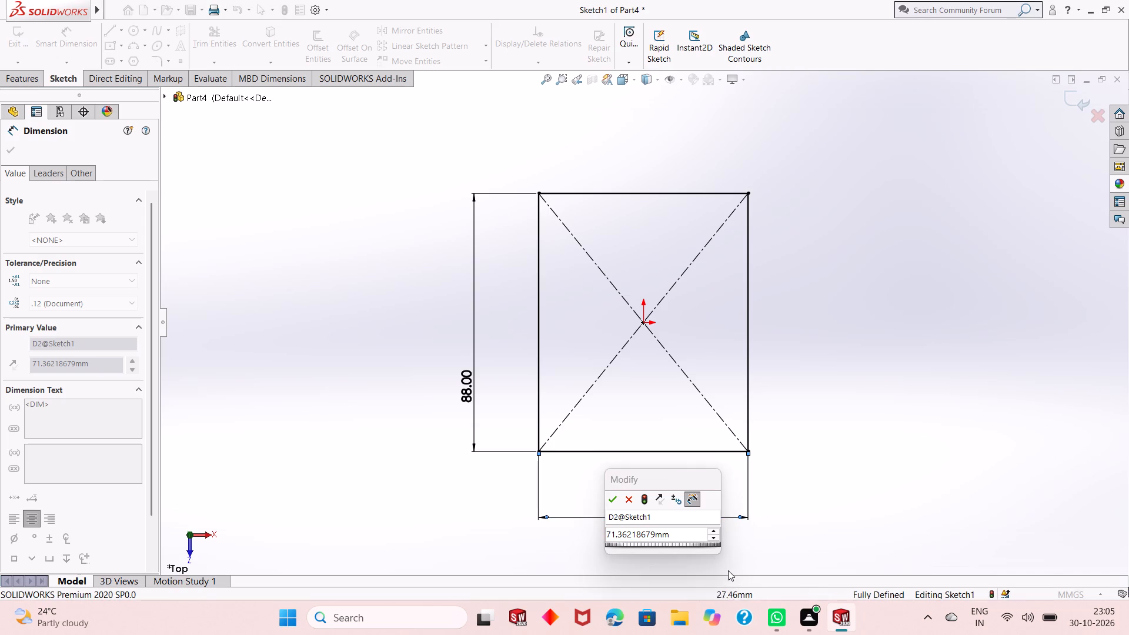
pyautogui.moveTo(728, 570); pyautogui.dragTo(732, 567, button='middle')
pyautogui.doubleClick(689, 533)
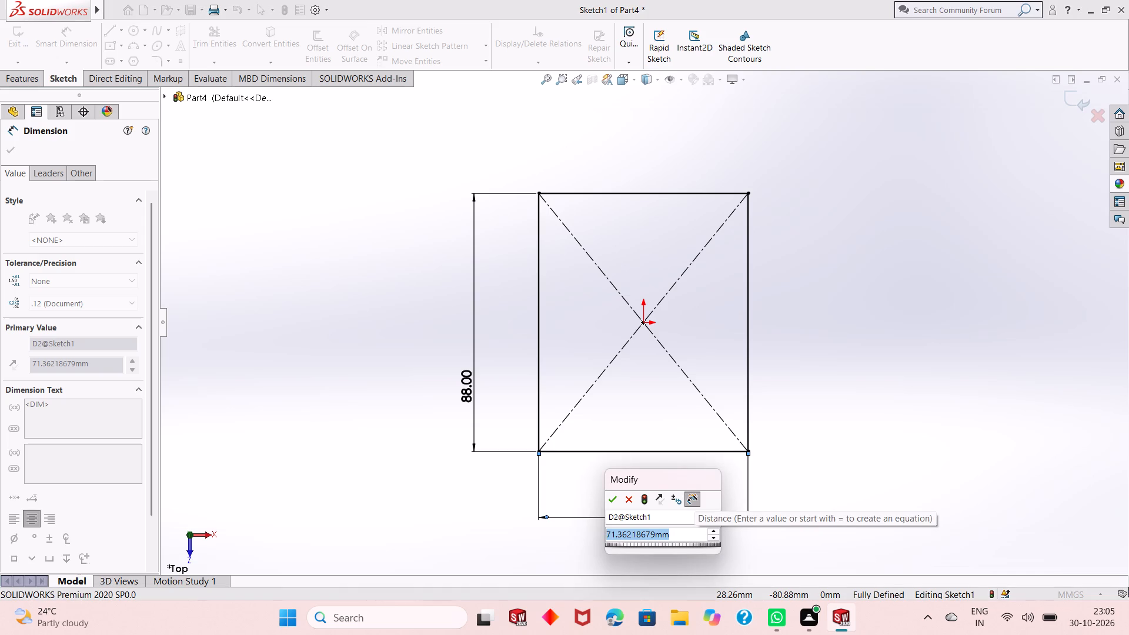
pyautogui.write('40')
pyautogui.press('Return')
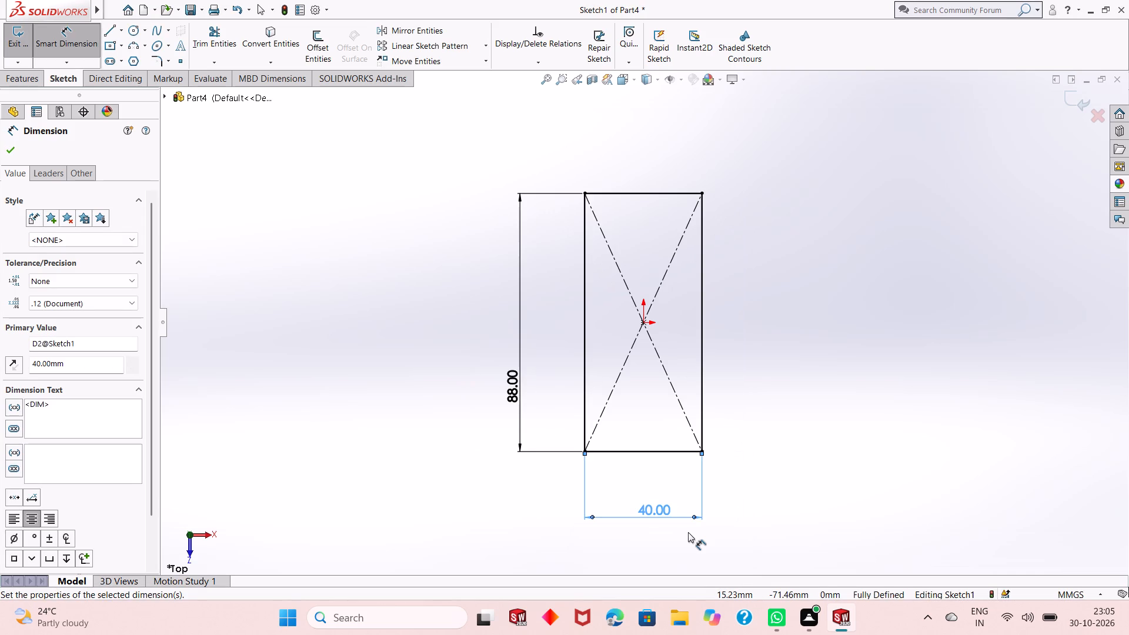
pyautogui.click(10, 149)
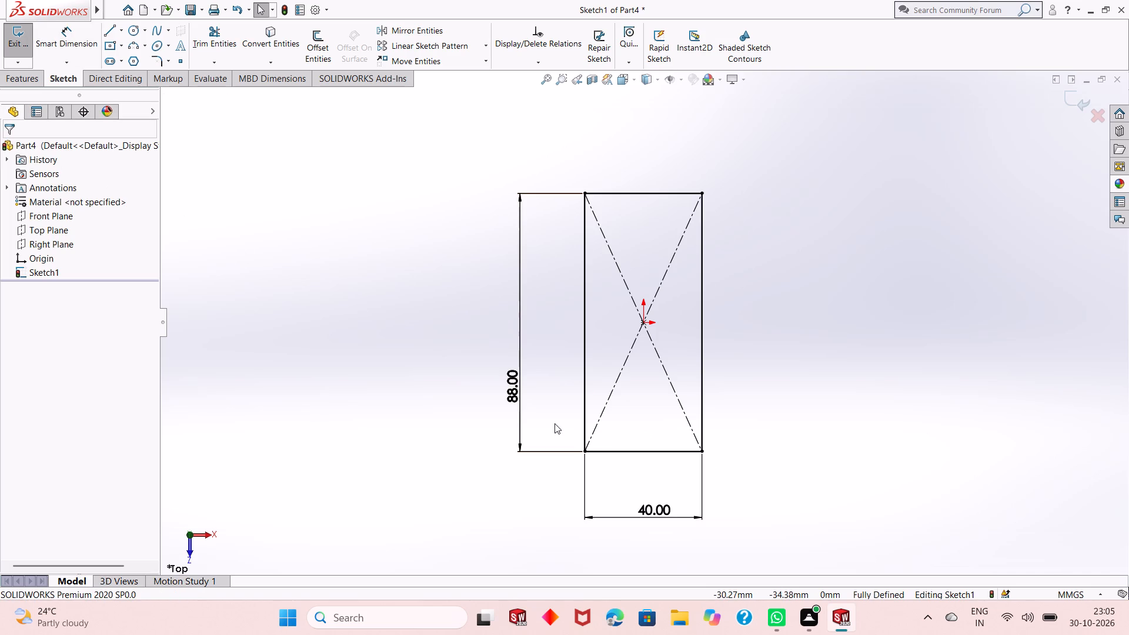
# Sketch a circle about 30 mm in diameter outside the rectangle's right side, its center level with the origin.
pyautogui.scroll(1, 521, 403)
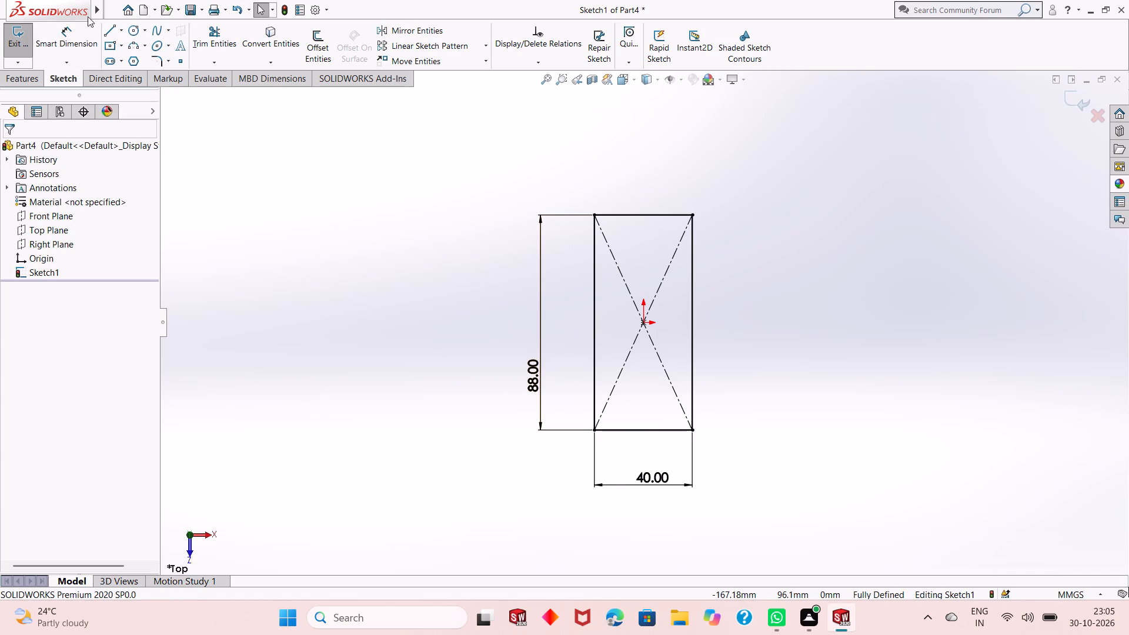
pyautogui.click(129, 32)
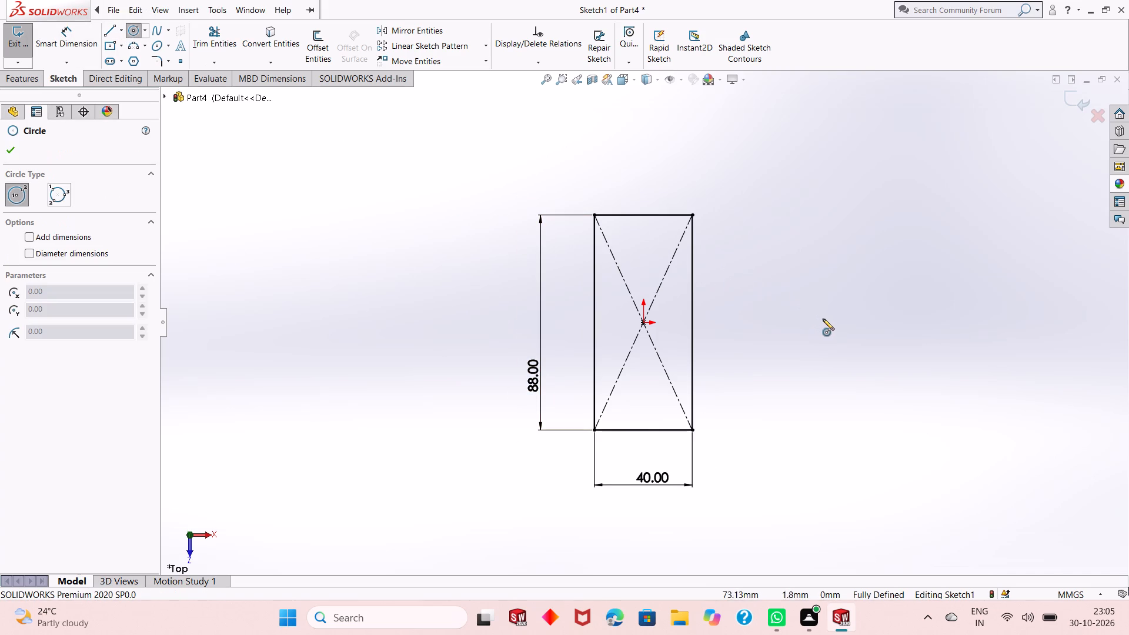
pyautogui.click(829, 326)
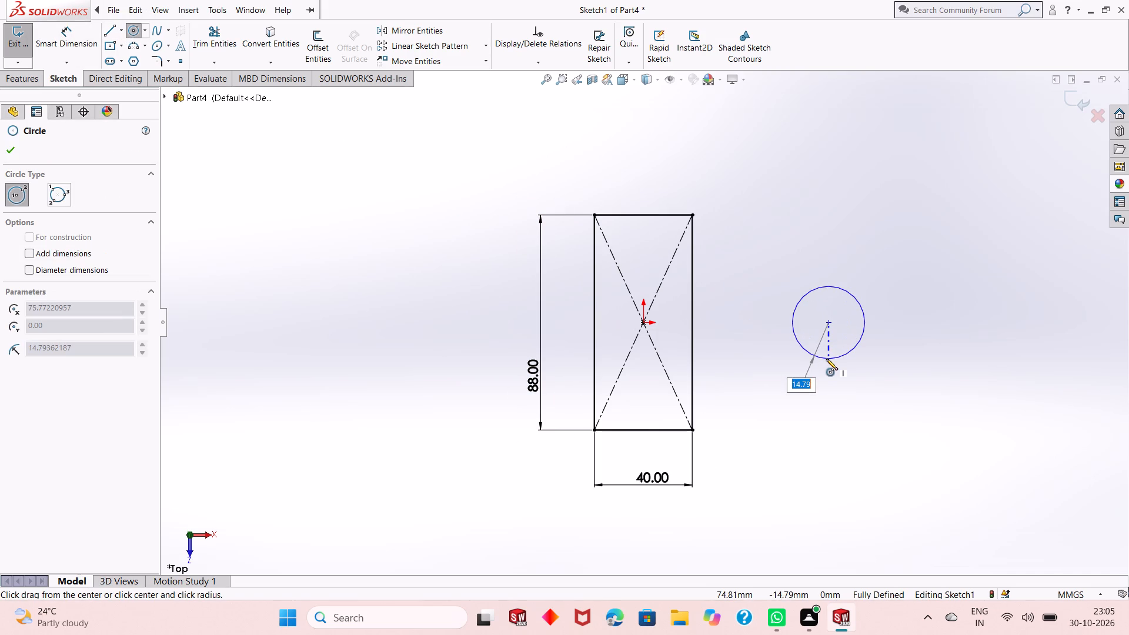
pyautogui.click(826, 359)
pyautogui.rightClick(800, 204)
pyautogui.click(806, 215)
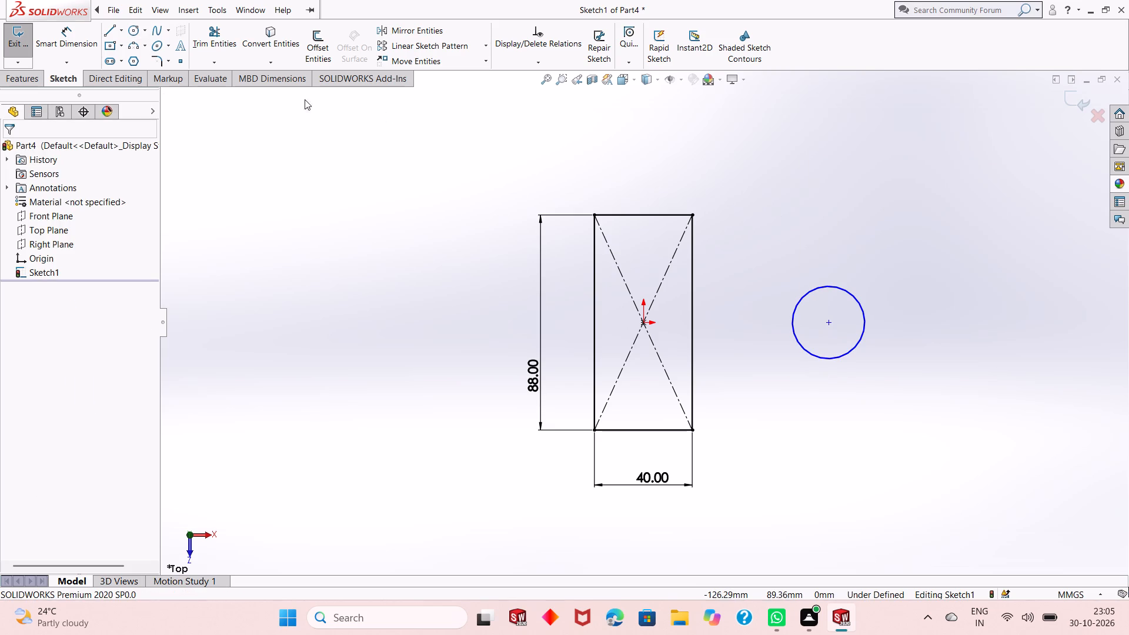
# Dimension the circle's diameter as 38 mm.
pyautogui.click(81, 37)
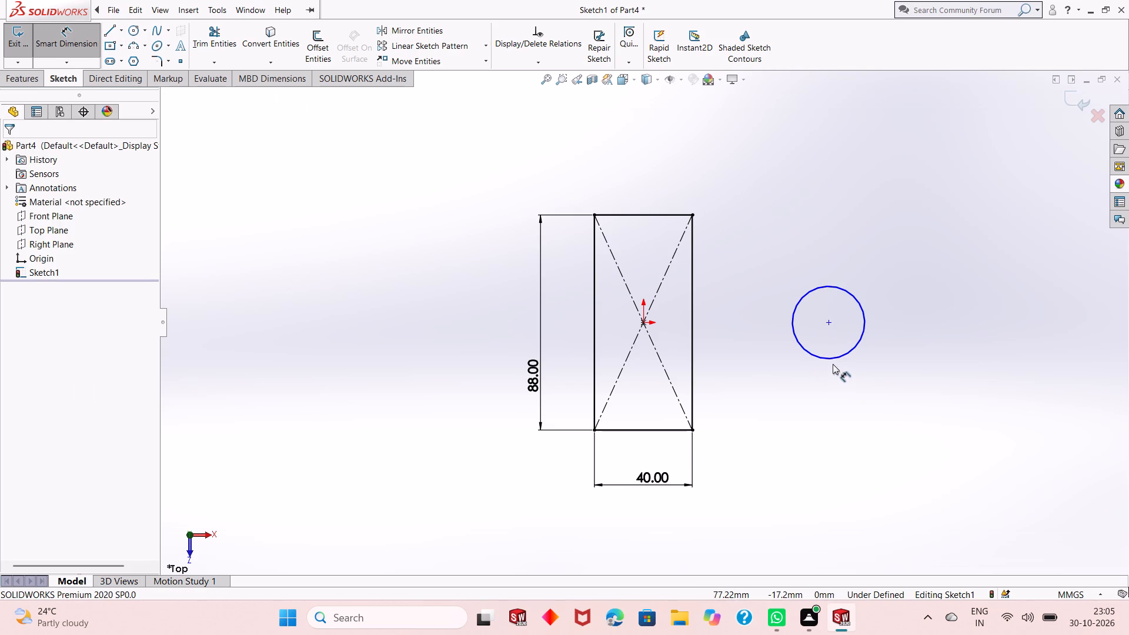
pyautogui.click(840, 360)
pyautogui.click(907, 413)
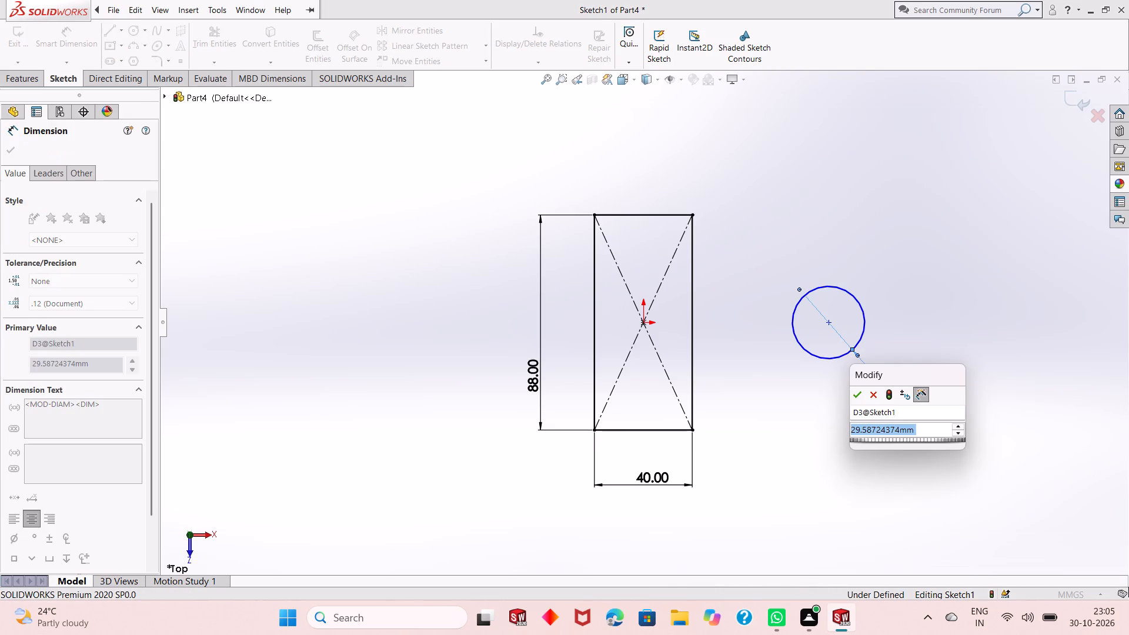
pyautogui.write('19+19')
pyautogui.press('Return')
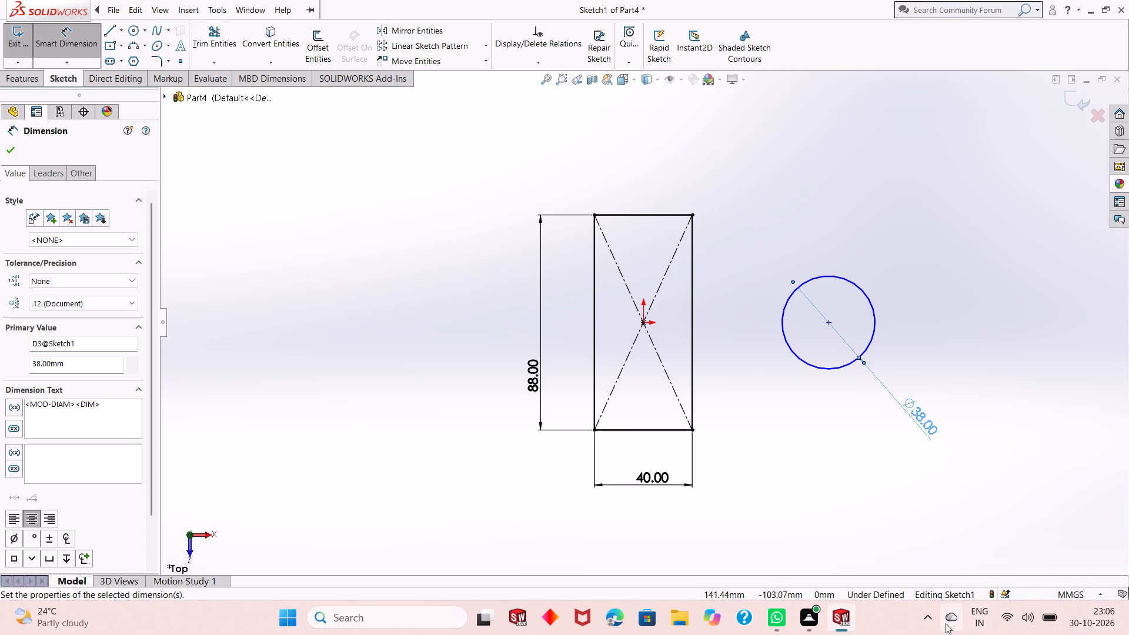
# Dimension the horizontal distance from the rectangle's left side to the circle's center as 67 mm.
pyautogui.click(829, 325)
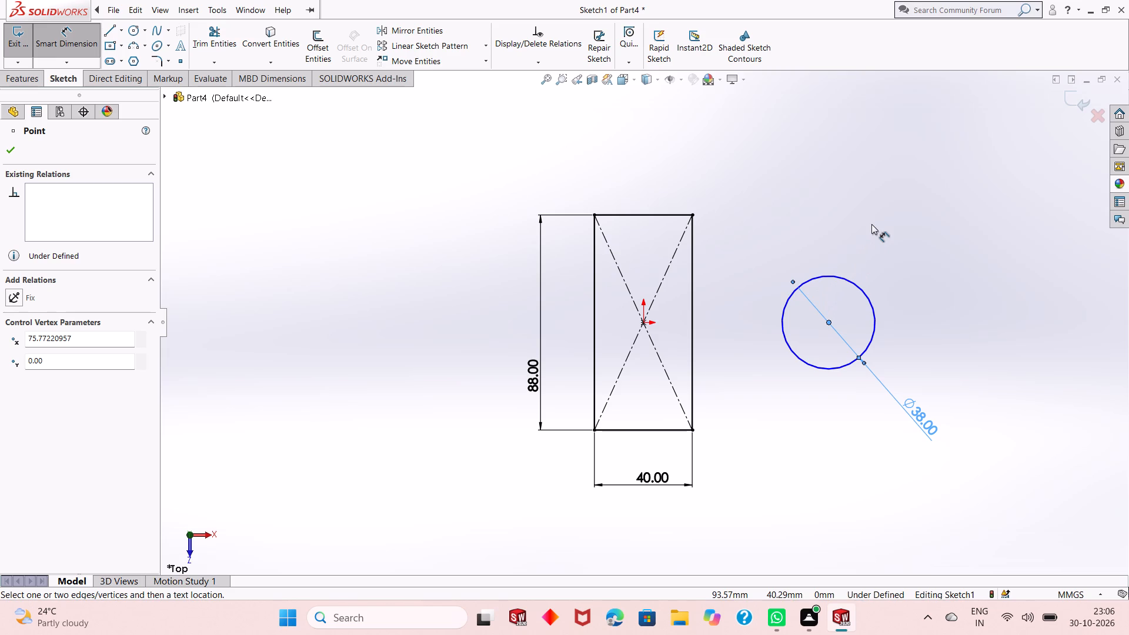
pyautogui.click(596, 293)
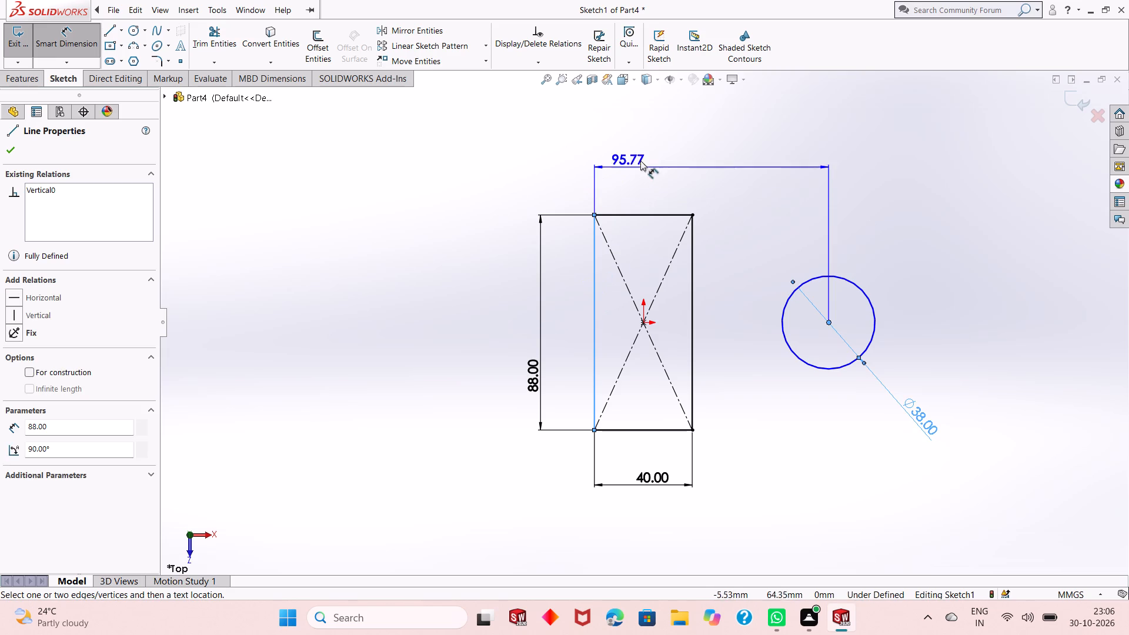
pyautogui.click(707, 146)
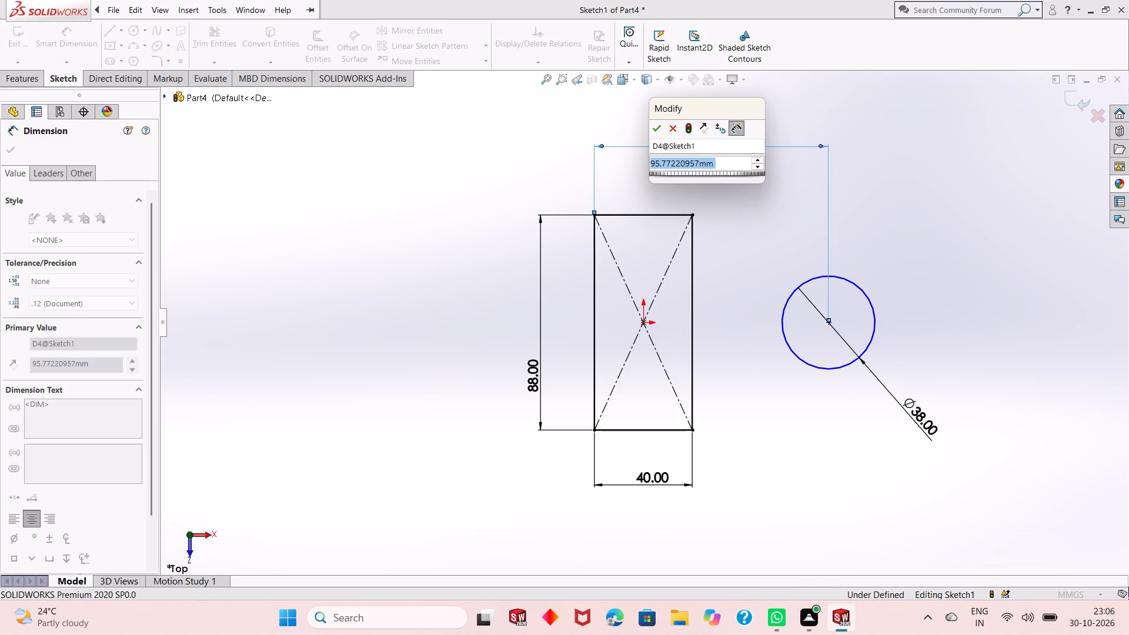
pyautogui.write('67')
pyautogui.press('Return')
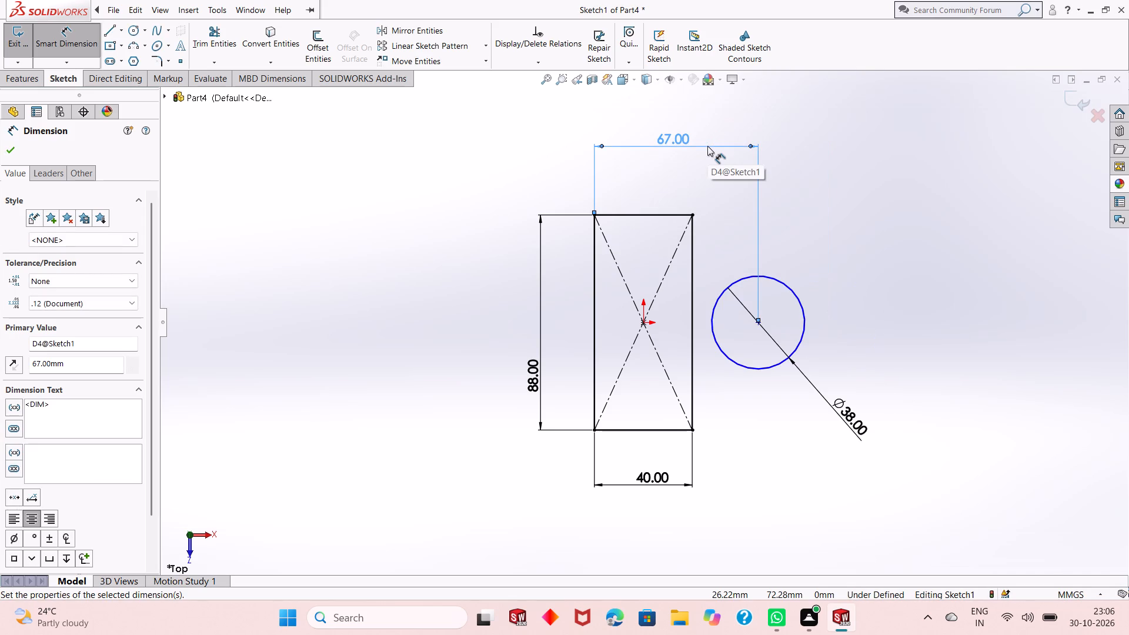
pyautogui.click(4, 152)
# Add a horizontal relation between the circle's center and the rectangle's center point at the origin.
pyautogui.rightClick(814, 225)
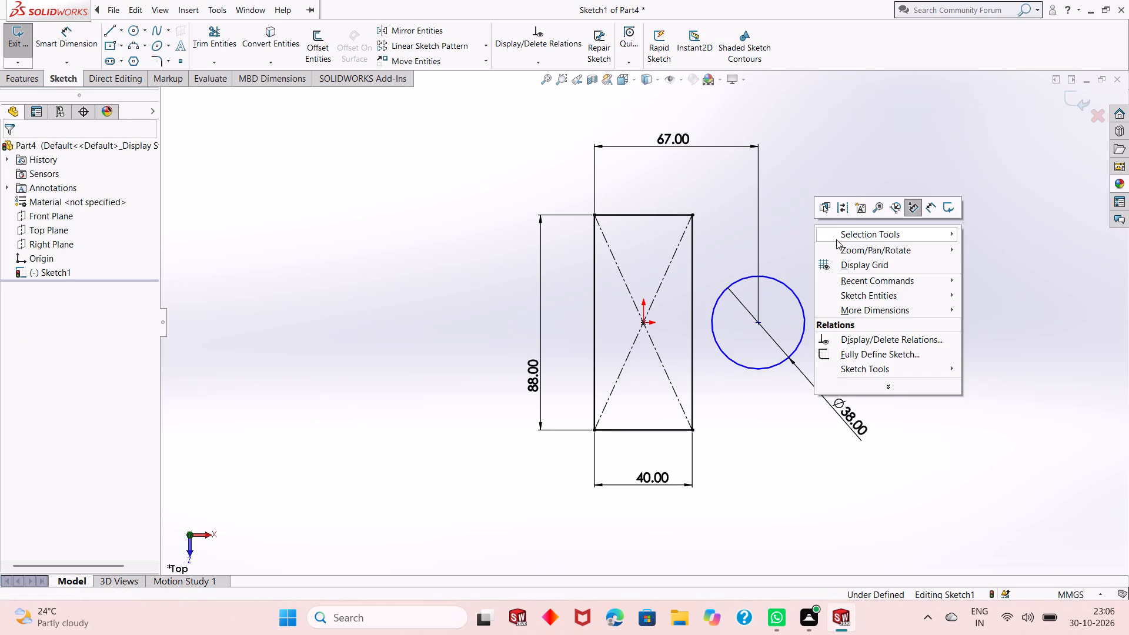
pyautogui.click(837, 133)
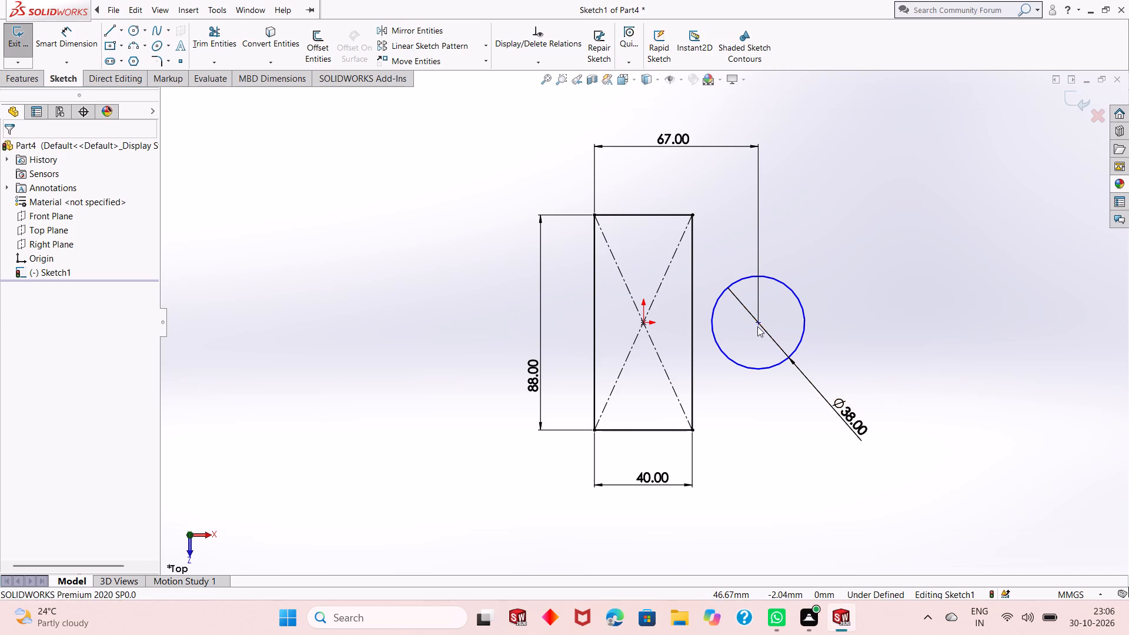
pyautogui.click(757, 325)
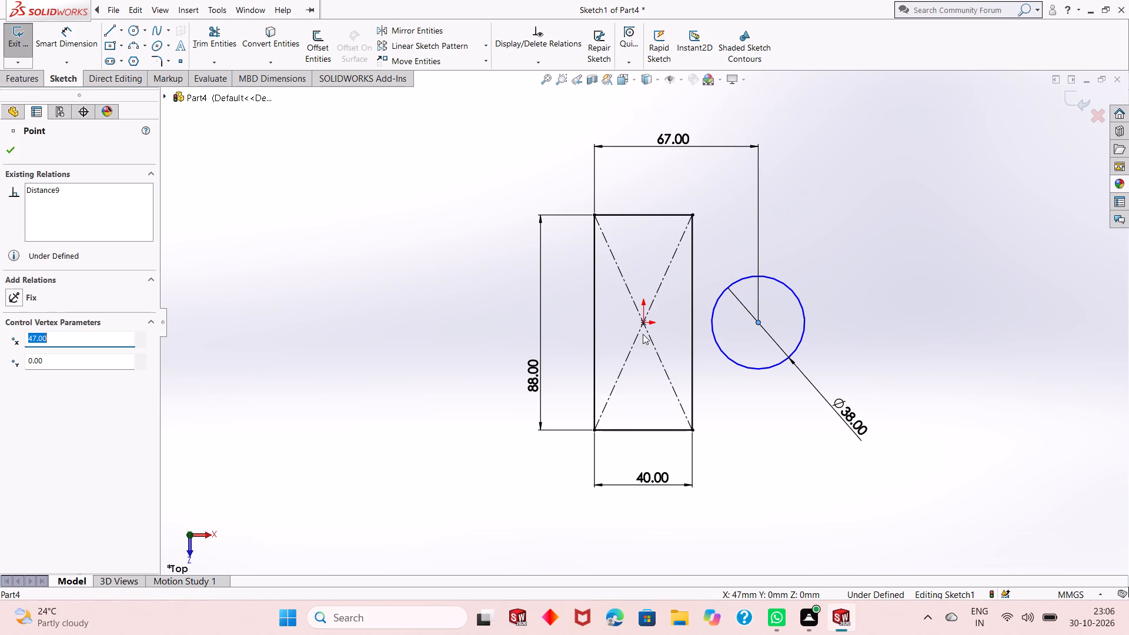
pyautogui.keyDown('ctrl'); pyautogui.click(643, 322); pyautogui.keyUp('ctrl')
pyautogui.click(679, 269)
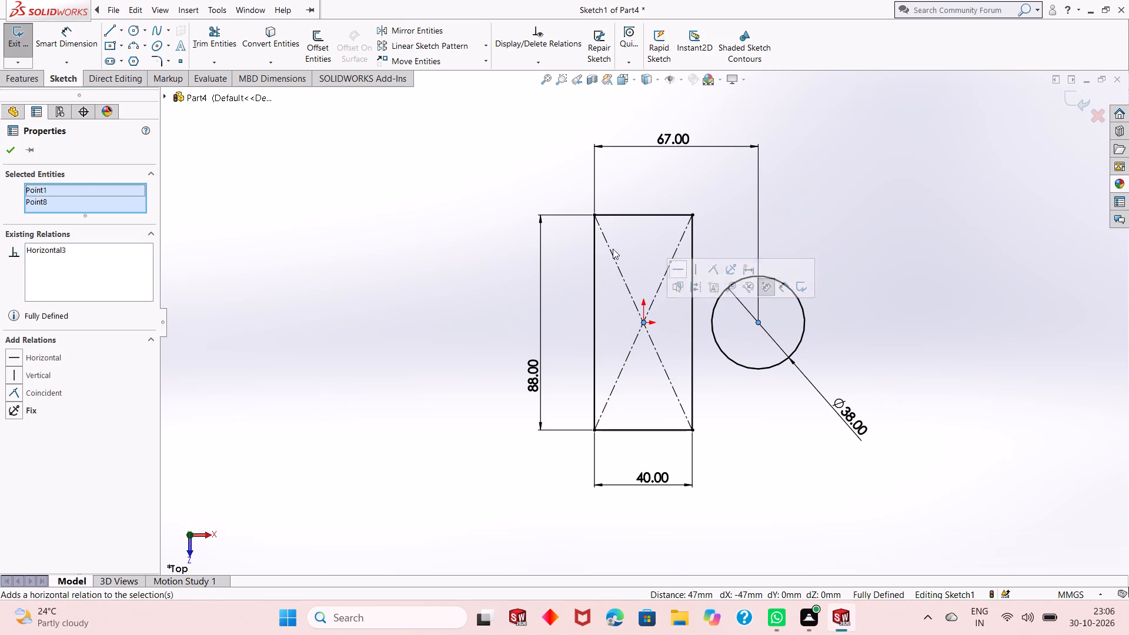
# Sketch a line about 46 mm long from the rectangle's upper-right corner to the upper right of the circle.
pyautogui.click(14, 151)
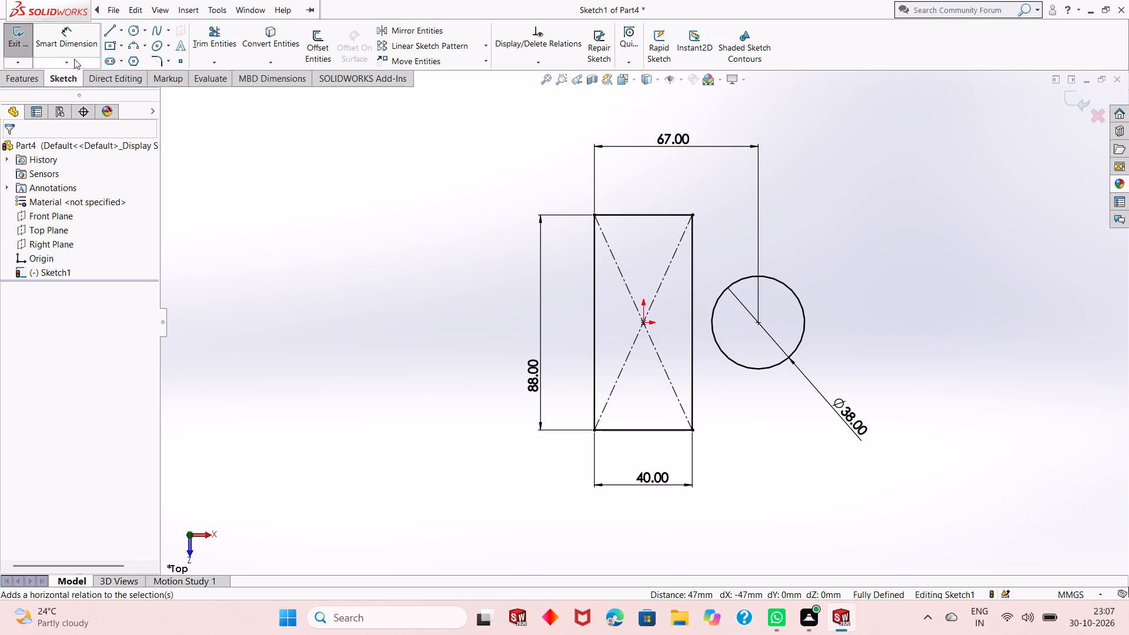
pyautogui.click(102, 29)
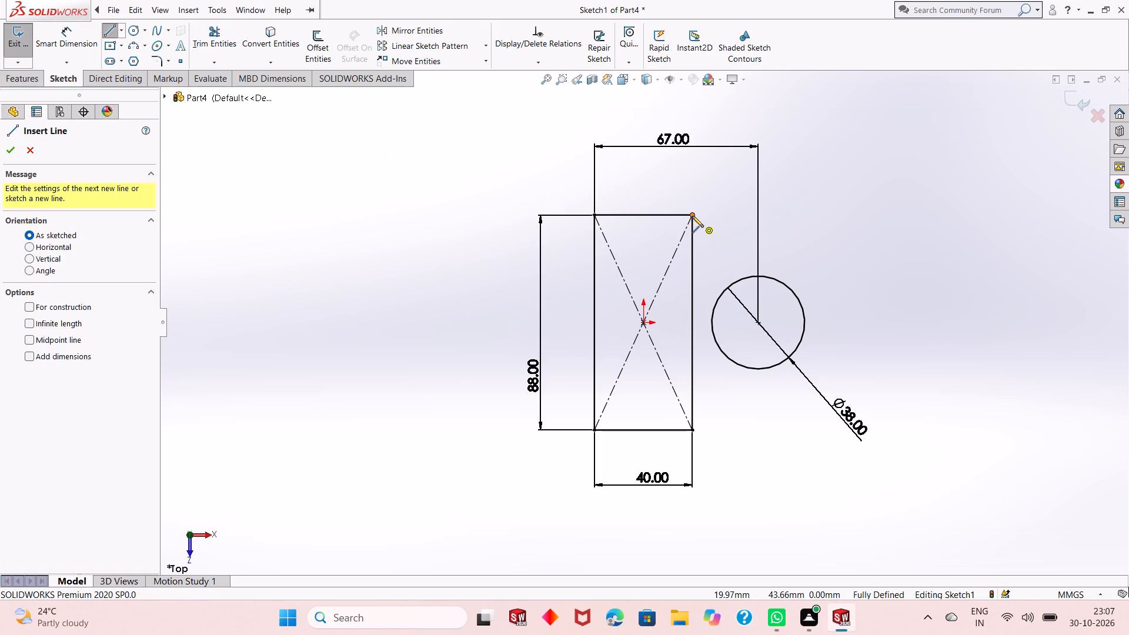
pyautogui.click(692, 216)
pyautogui.click(781, 283)
pyautogui.rightClick(786, 274)
pyautogui.click(791, 276)
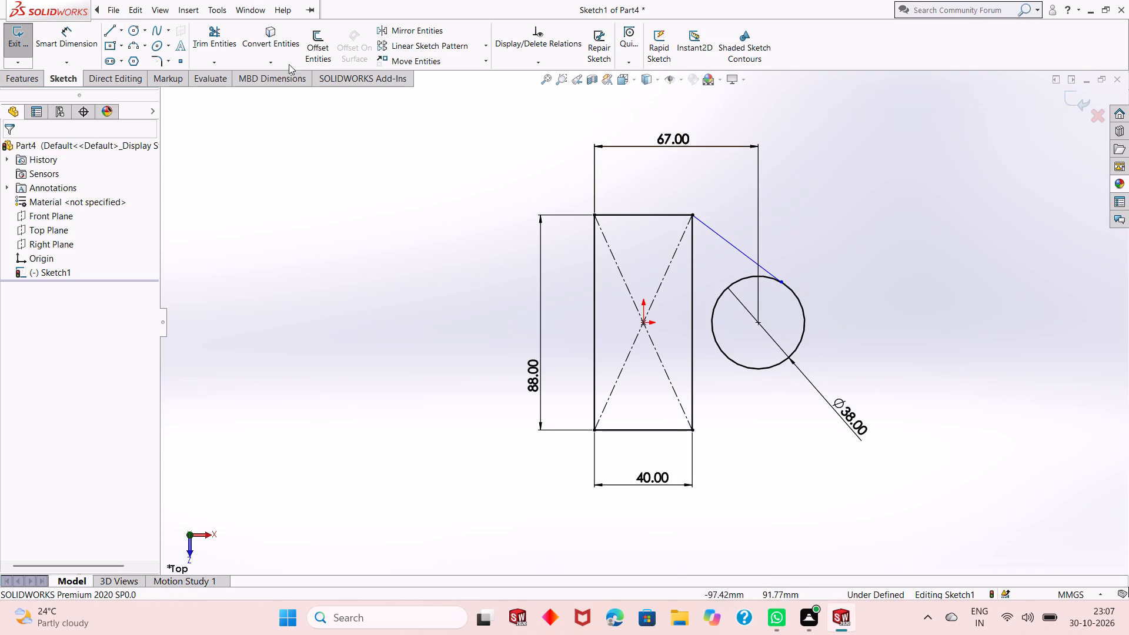
# Sketch a line about 47 mm long from the rectangle's lower-right corner to the lower right of the circle, tangent to it.
pyautogui.click(114, 31)
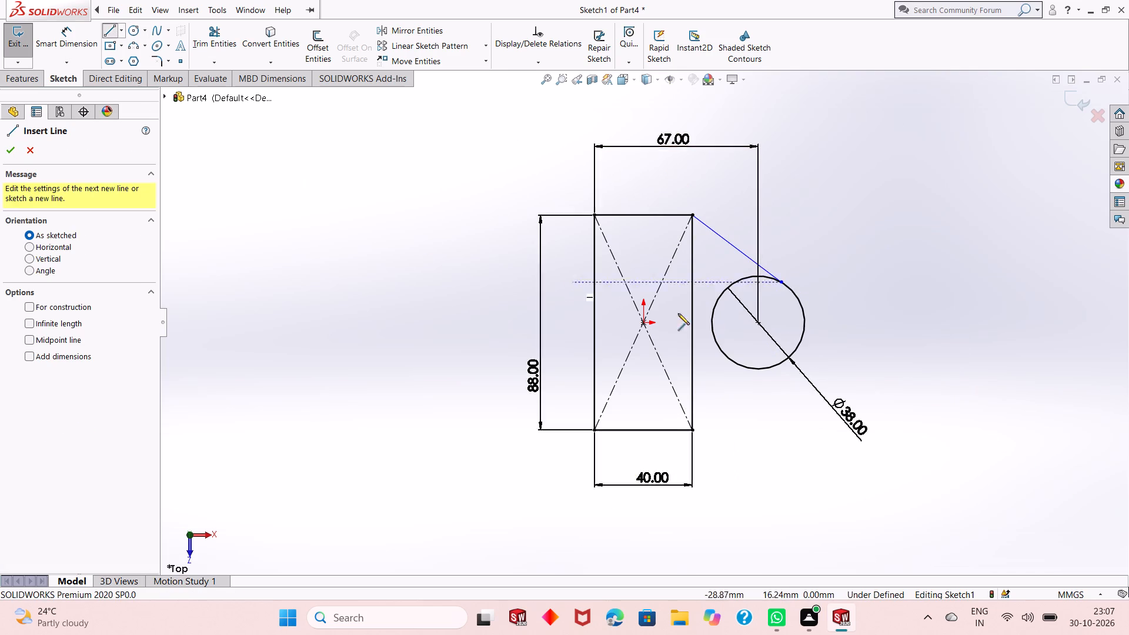
pyautogui.click(693, 429)
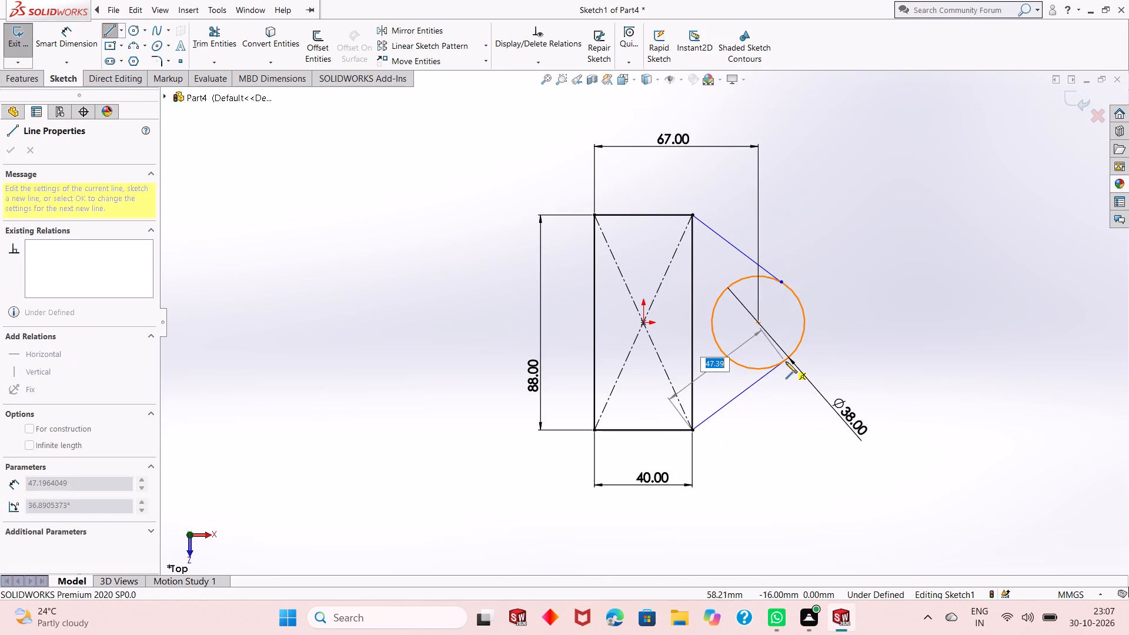
pyautogui.click(786, 362)
pyautogui.rightClick(786, 362)
pyautogui.click(800, 365)
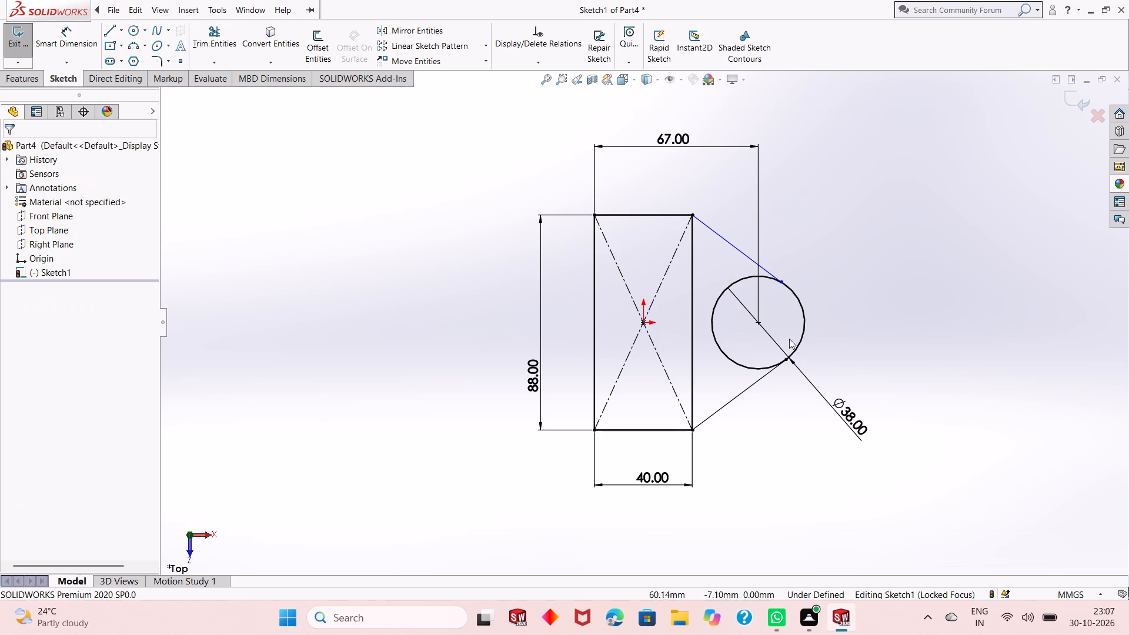
# Add a tangent relation between the upper slanted line and the circle.
pyautogui.click(768, 275)
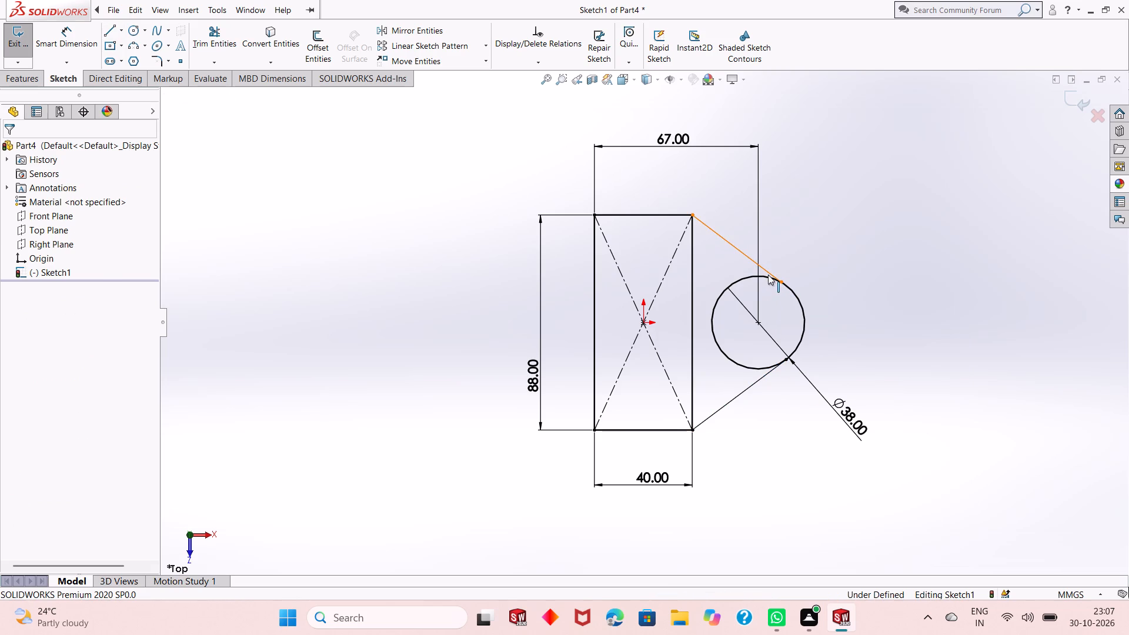
pyautogui.keyDown('ctrl'); pyautogui.click(769, 277); pyautogui.keyUp('ctrl')
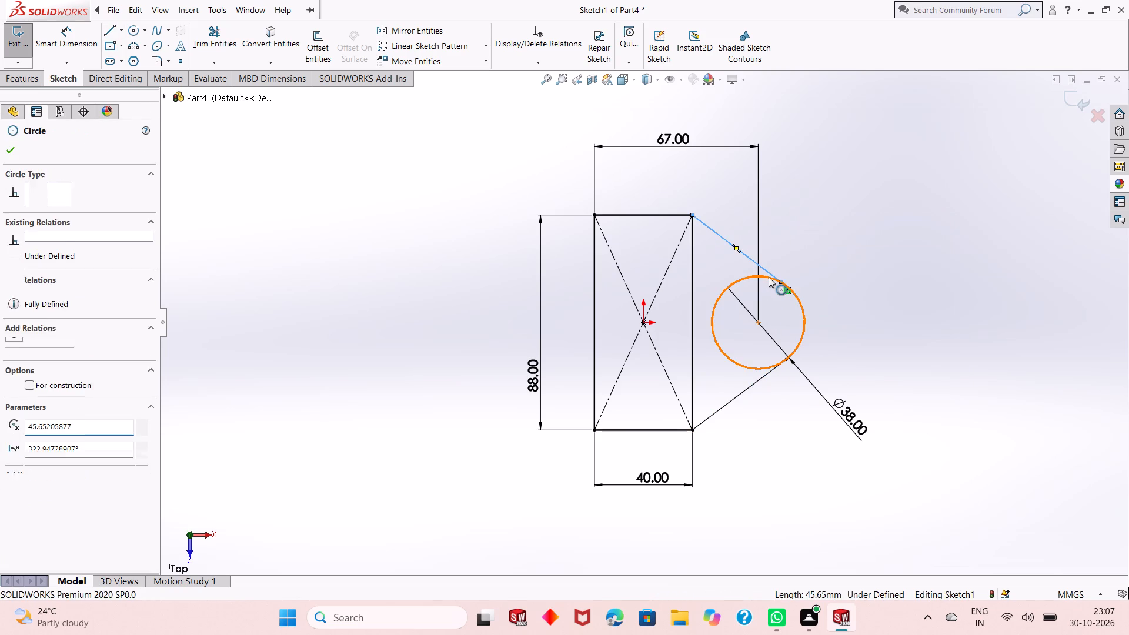
pyautogui.click(804, 223)
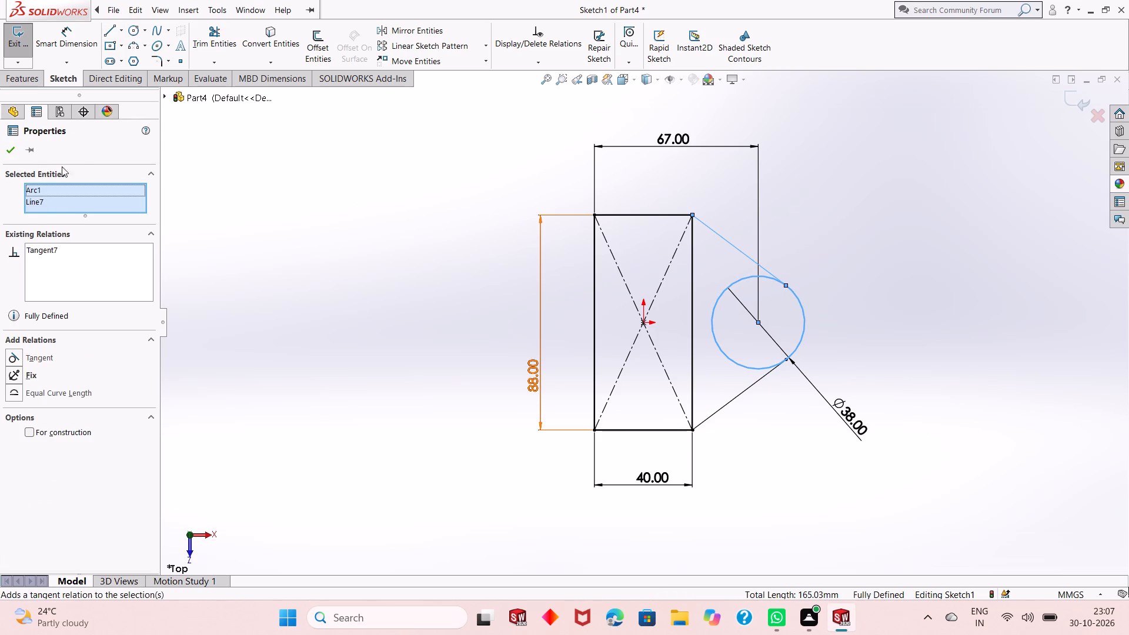
pyautogui.click(7, 155)
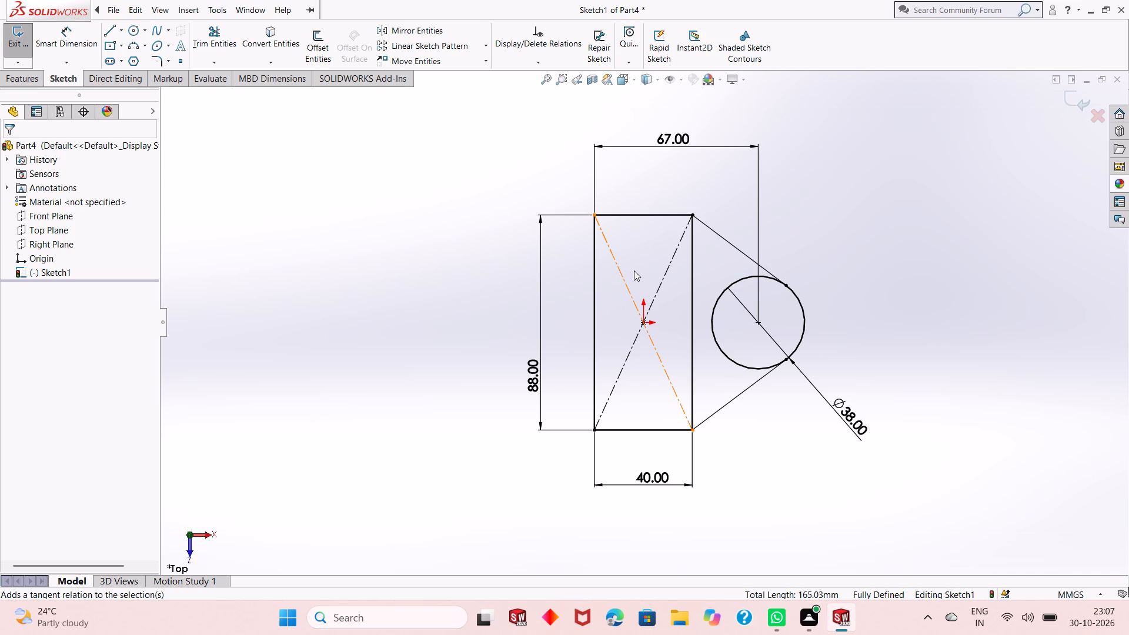
# Trim away the circle's inner portion and the rectangle's right side to leave one closed outline.
pyautogui.click(211, 41)
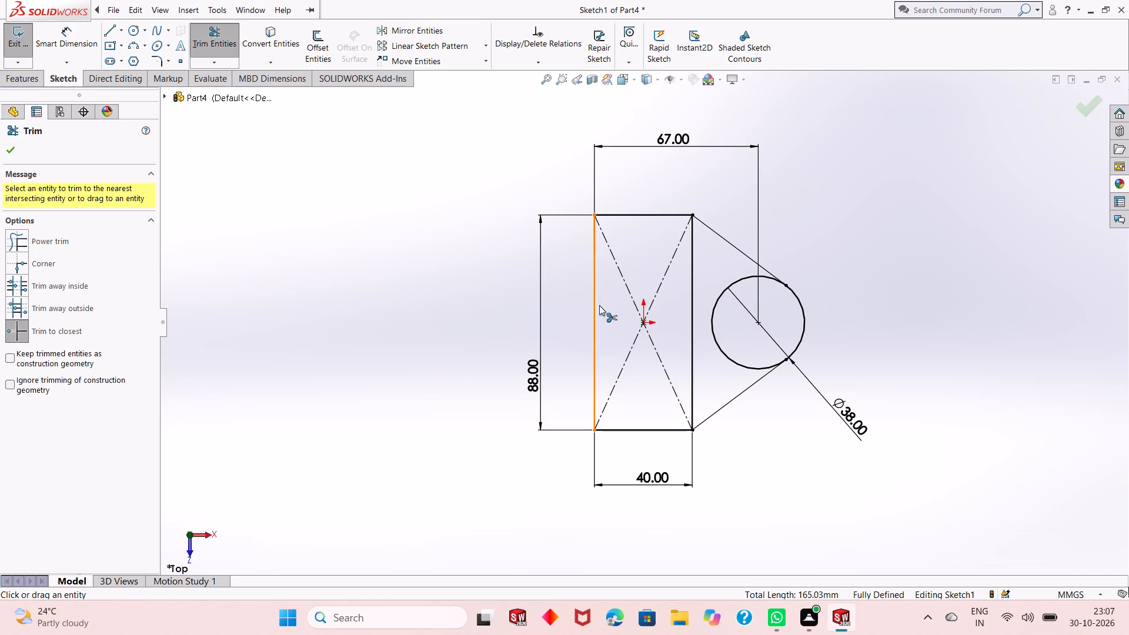
pyautogui.click(713, 333)
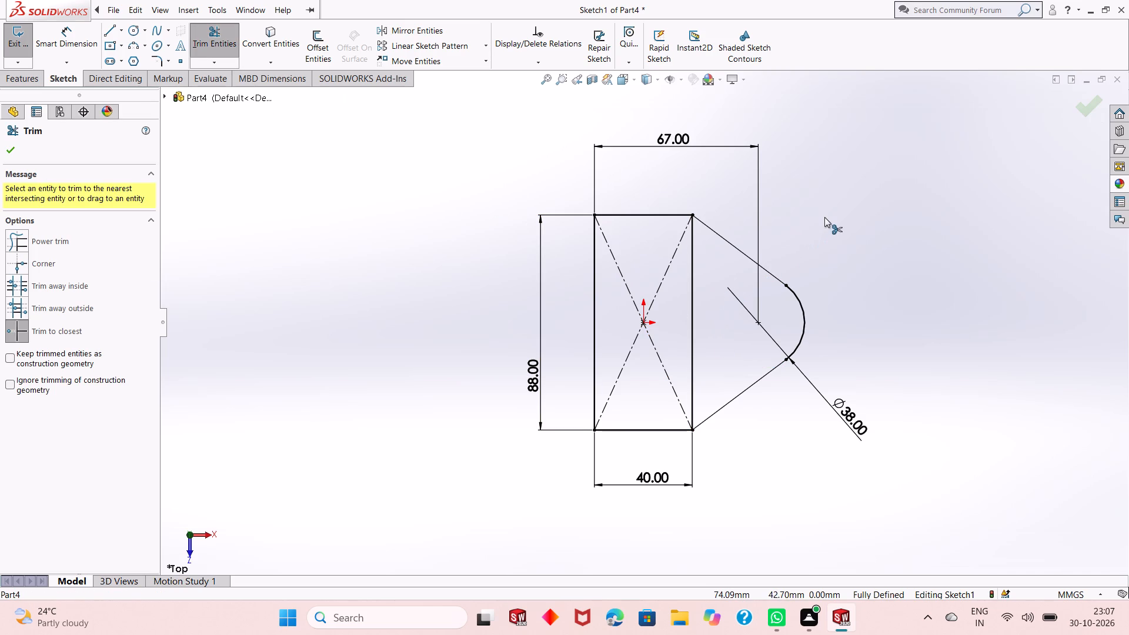
pyautogui.rightClick(824, 217)
pyautogui.click(854, 253)
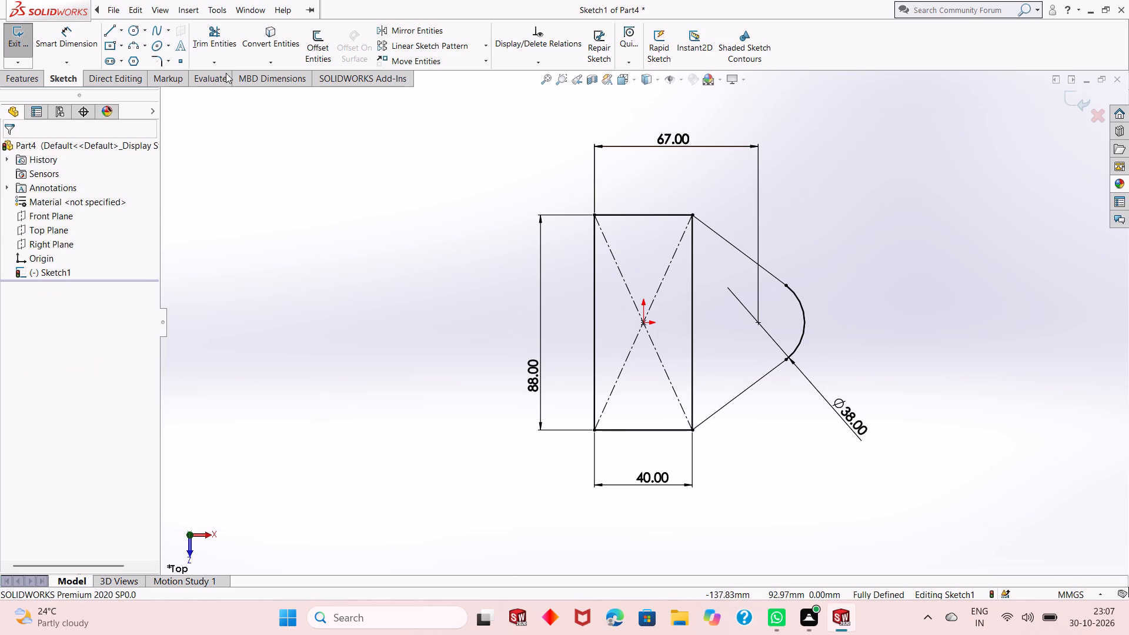
pyautogui.click(234, 39)
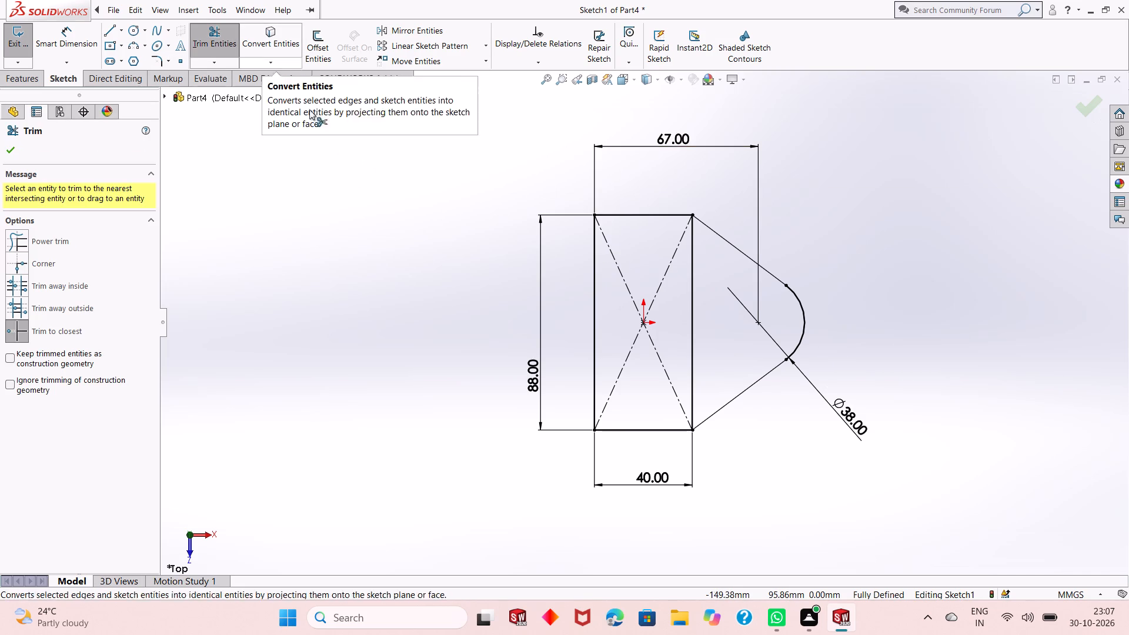
pyautogui.click(690, 283)
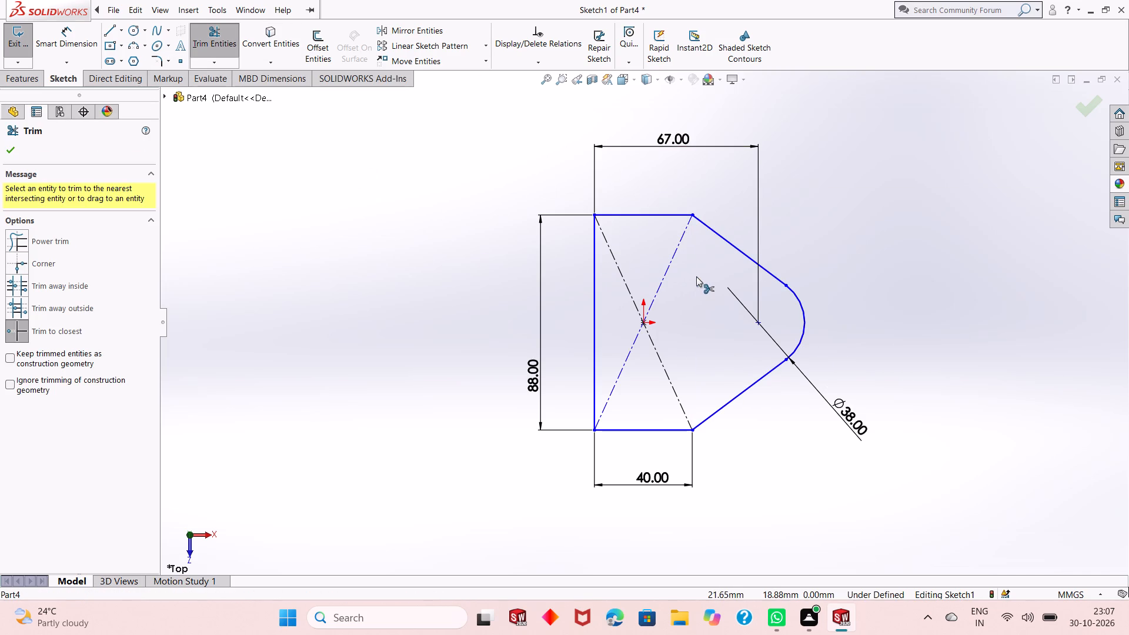
pyautogui.rightClick(839, 205)
pyautogui.click(856, 240)
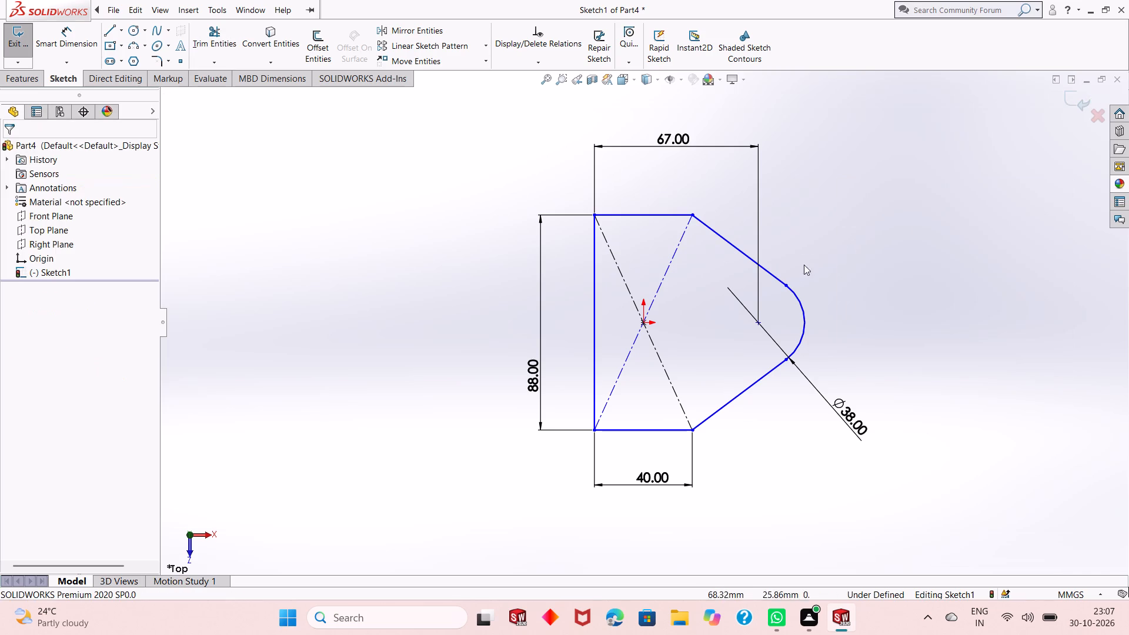
# Make the upper slanted line and the arc tangent at their shared endpoint, and fix that point.
pyautogui.click(787, 284)
pyautogui.click(823, 233)
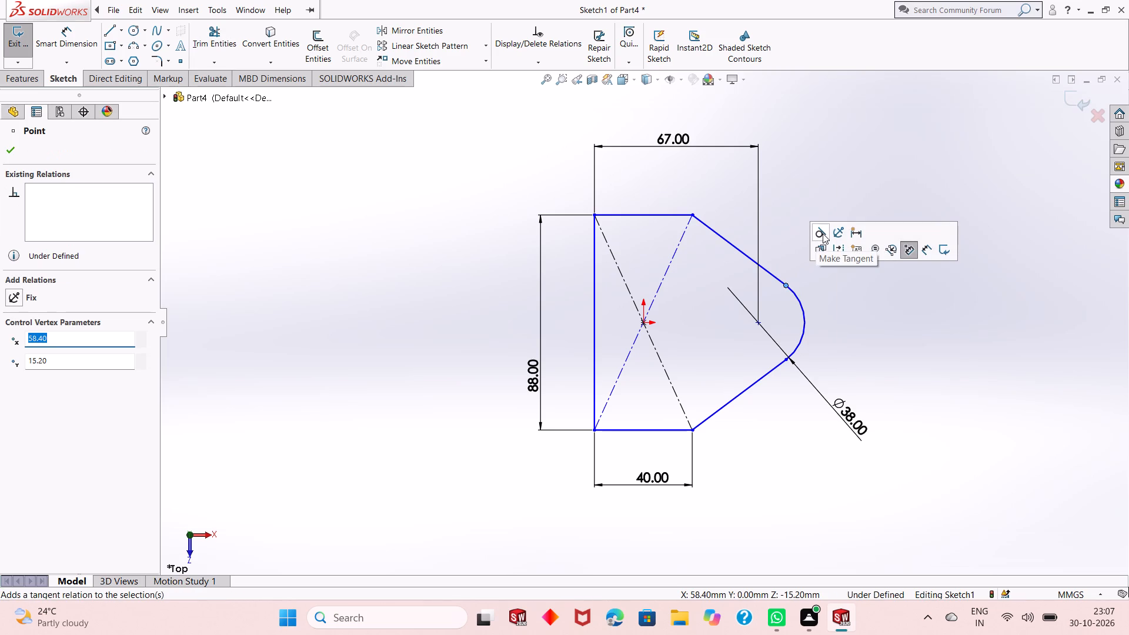
pyautogui.click(843, 231)
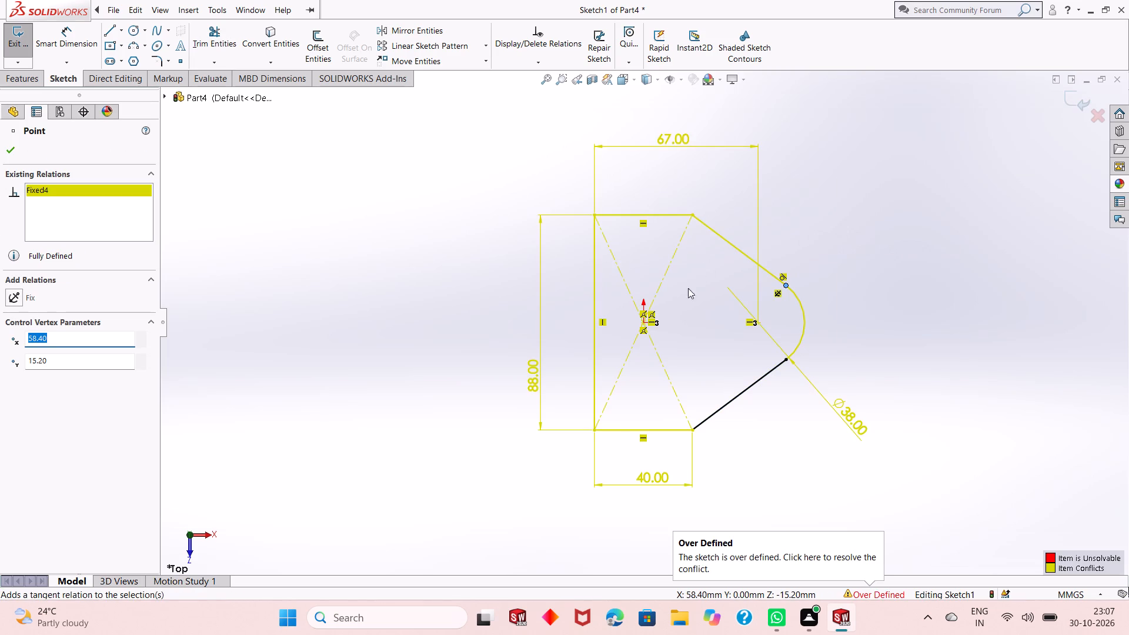
# Delete the 67 mm horizontal dimension between the profile's left side and the arc's center.
pyautogui.rightClick(663, 143)
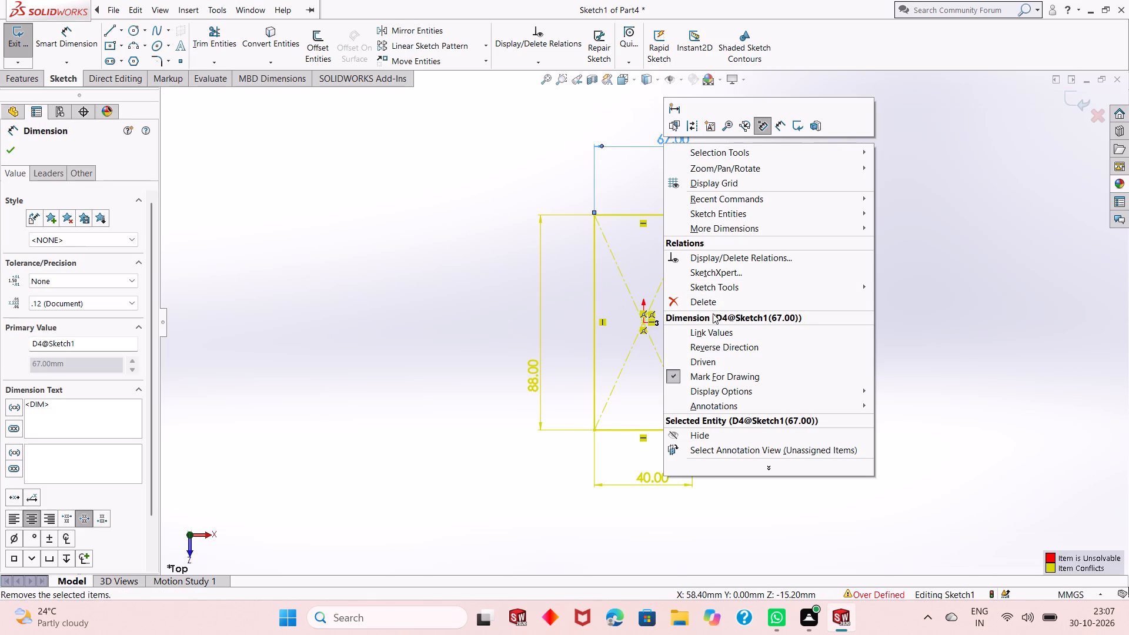
pyautogui.click(723, 300)
pyautogui.scroll(1, 676, 322)
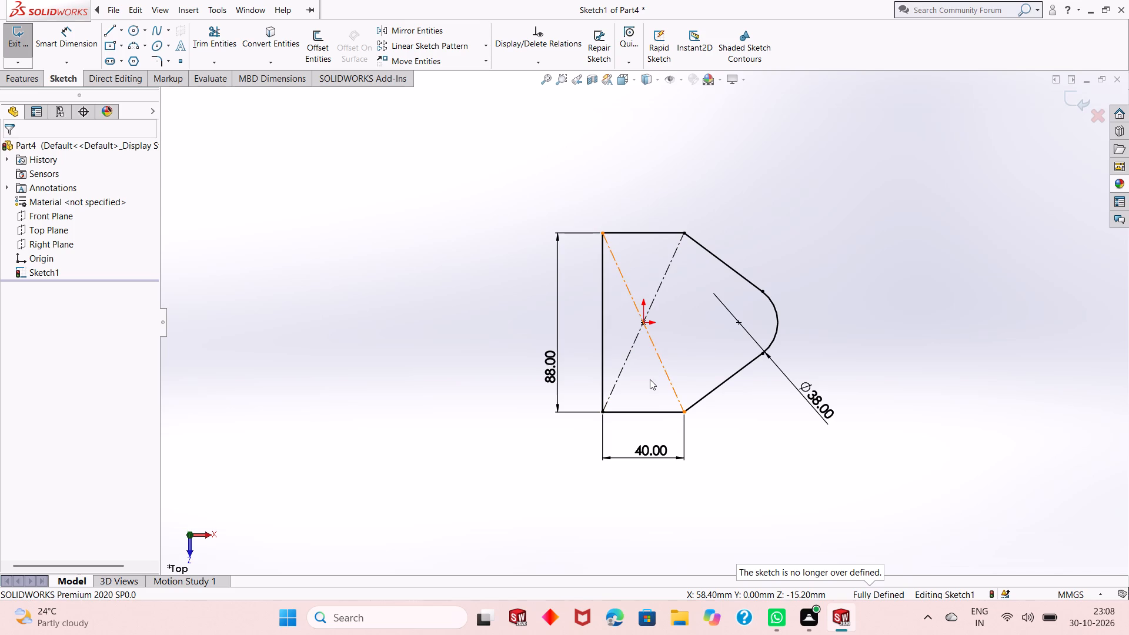
pyautogui.scroll(1, 650, 379)
pyautogui.scroll(-1, 636, 306)
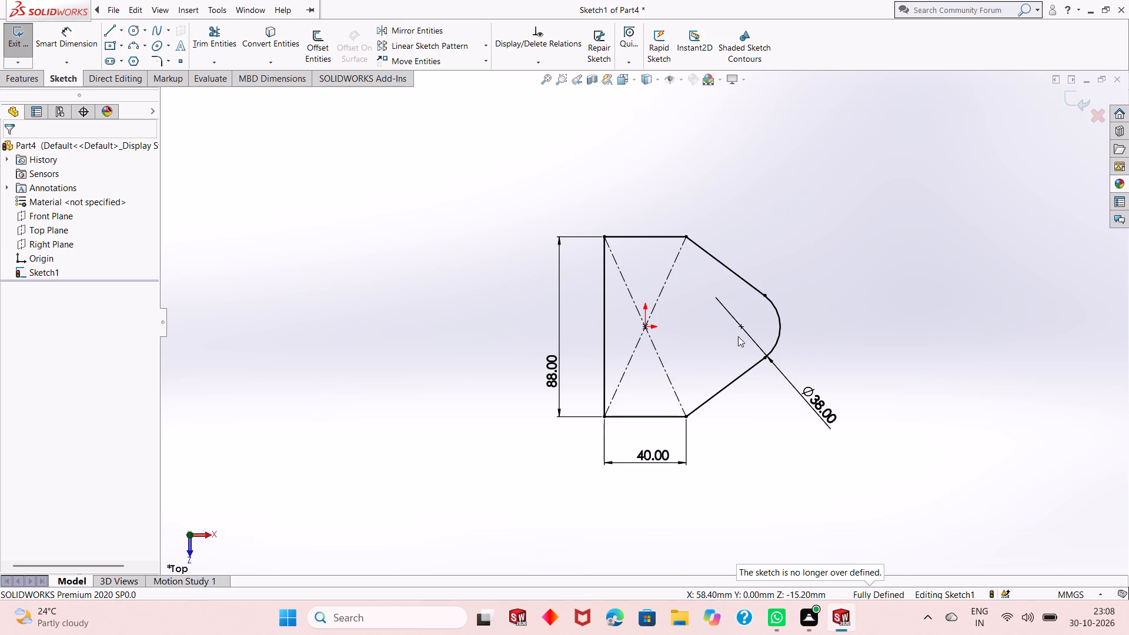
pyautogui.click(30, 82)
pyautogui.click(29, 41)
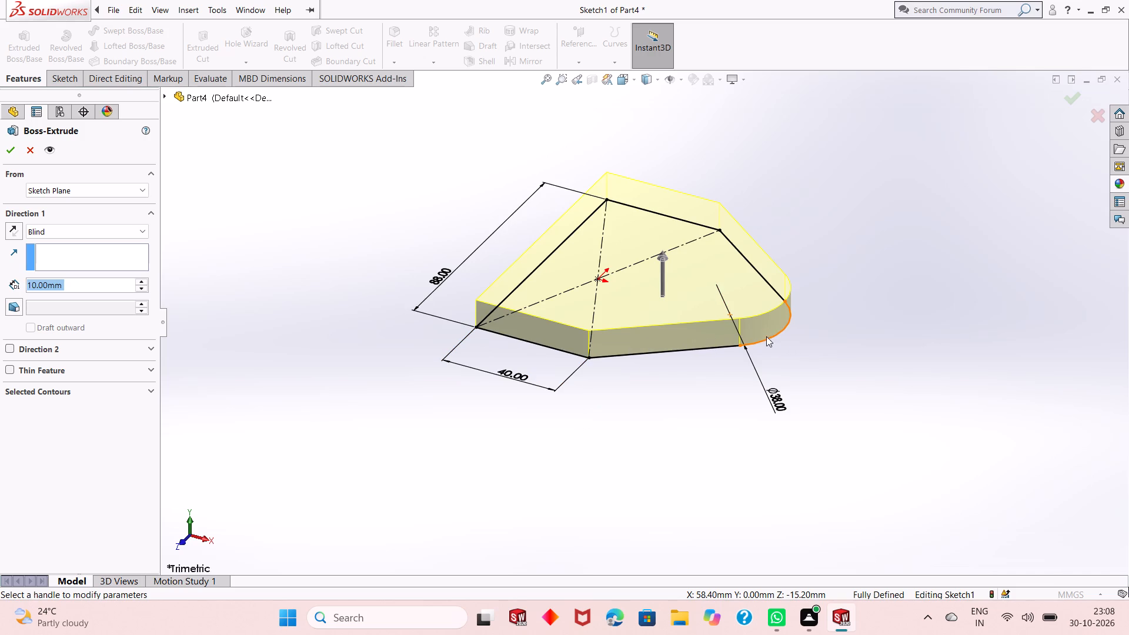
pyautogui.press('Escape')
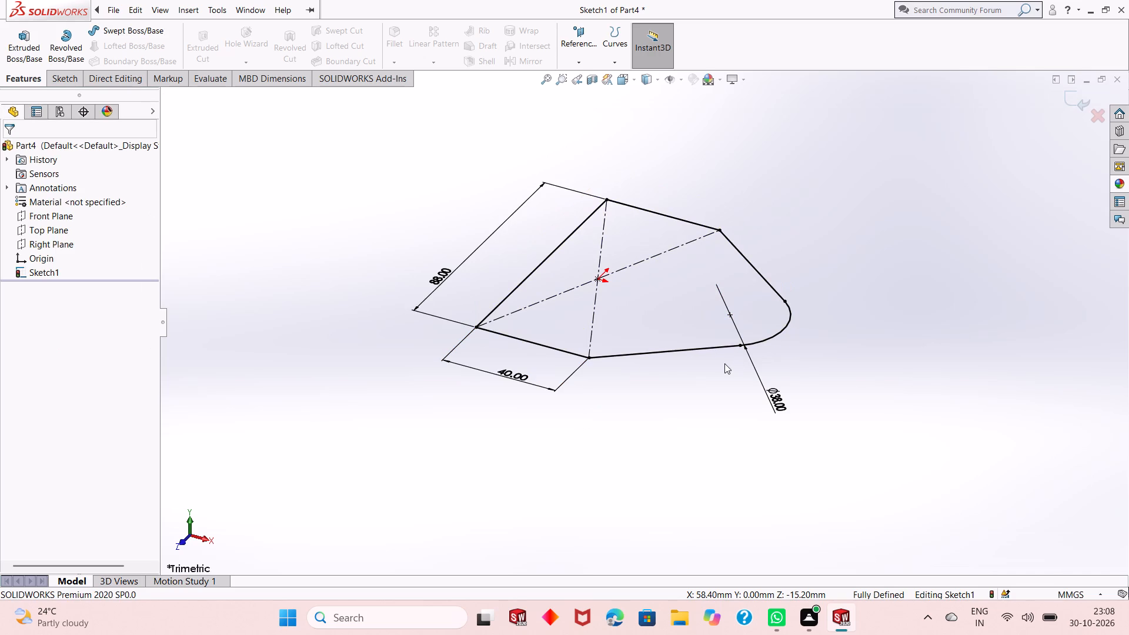
# Set the length dimension of the profile's bottom side to 45 mm.
pyautogui.hotkey('ctrl', '8')
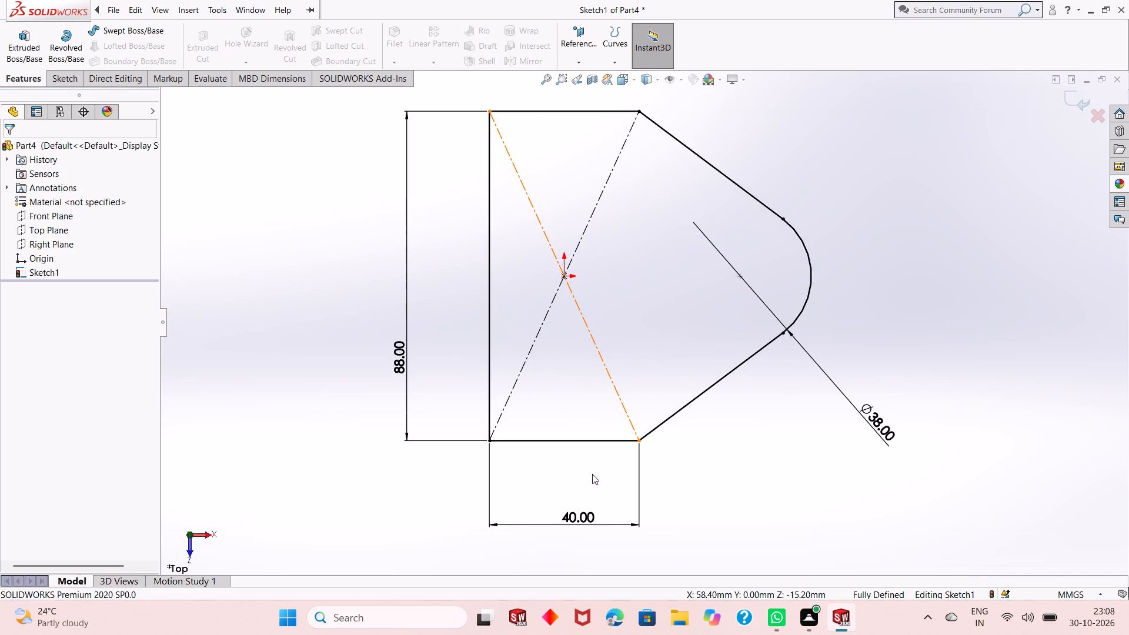
pyautogui.doubleClick(571, 514)
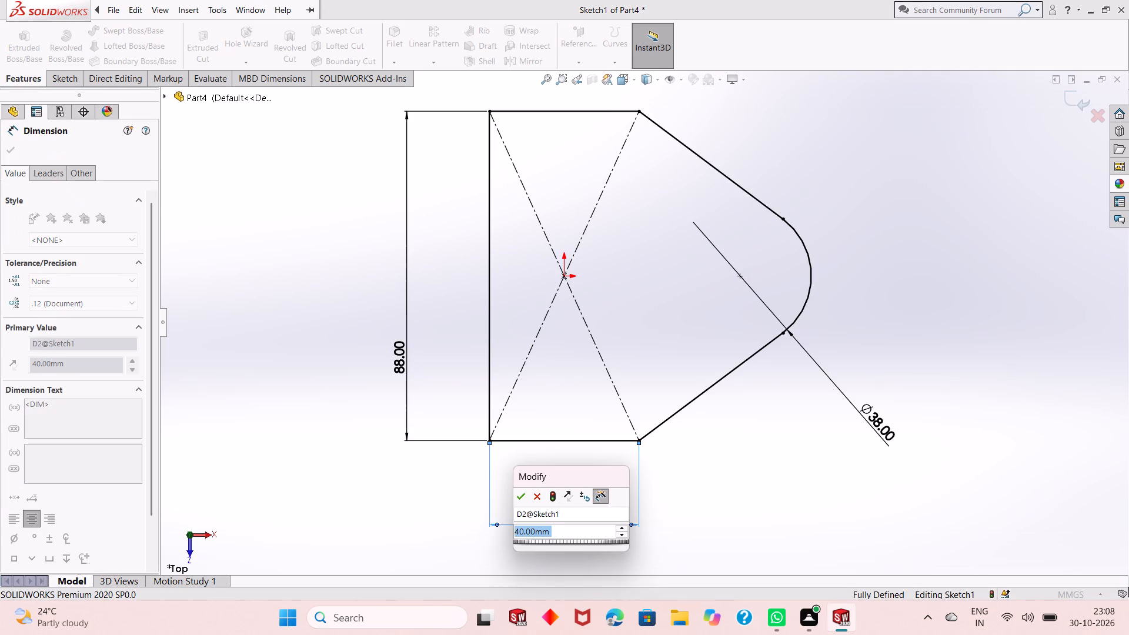
pyautogui.write('45')
pyautogui.press('Return')
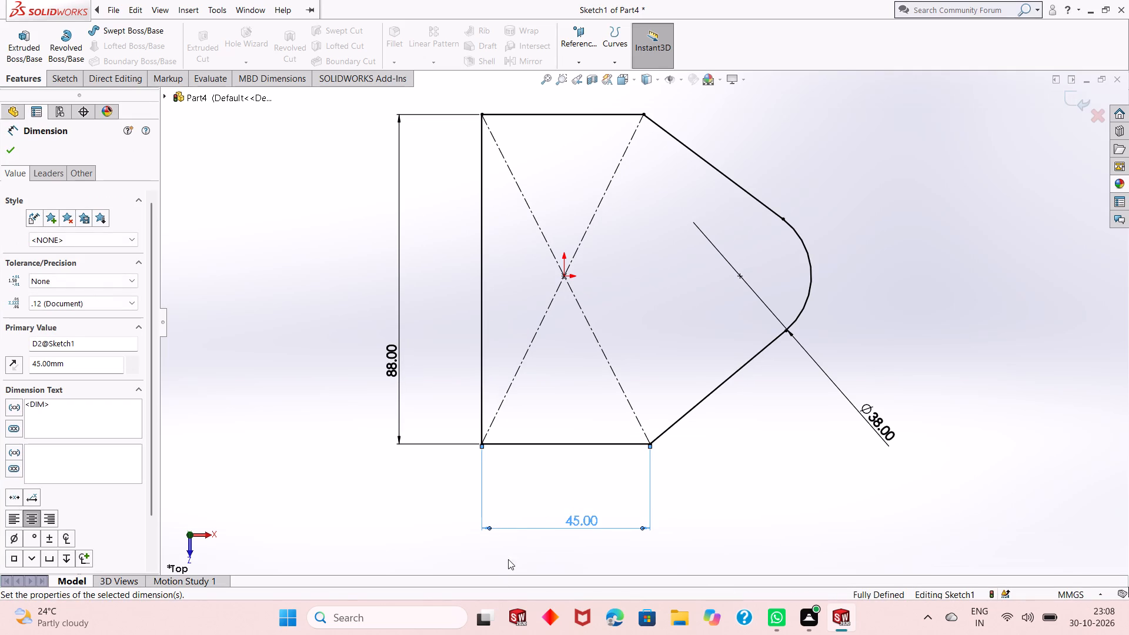
pyautogui.scroll(2, 537, 474)
pyautogui.press('Escape')
pyautogui.press('Escape')
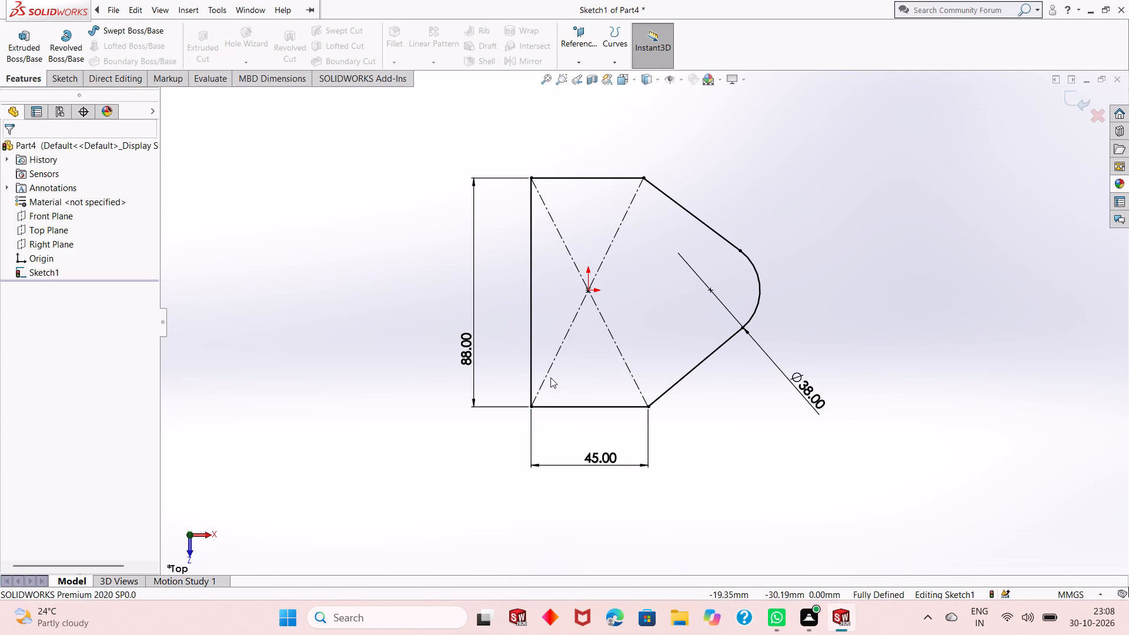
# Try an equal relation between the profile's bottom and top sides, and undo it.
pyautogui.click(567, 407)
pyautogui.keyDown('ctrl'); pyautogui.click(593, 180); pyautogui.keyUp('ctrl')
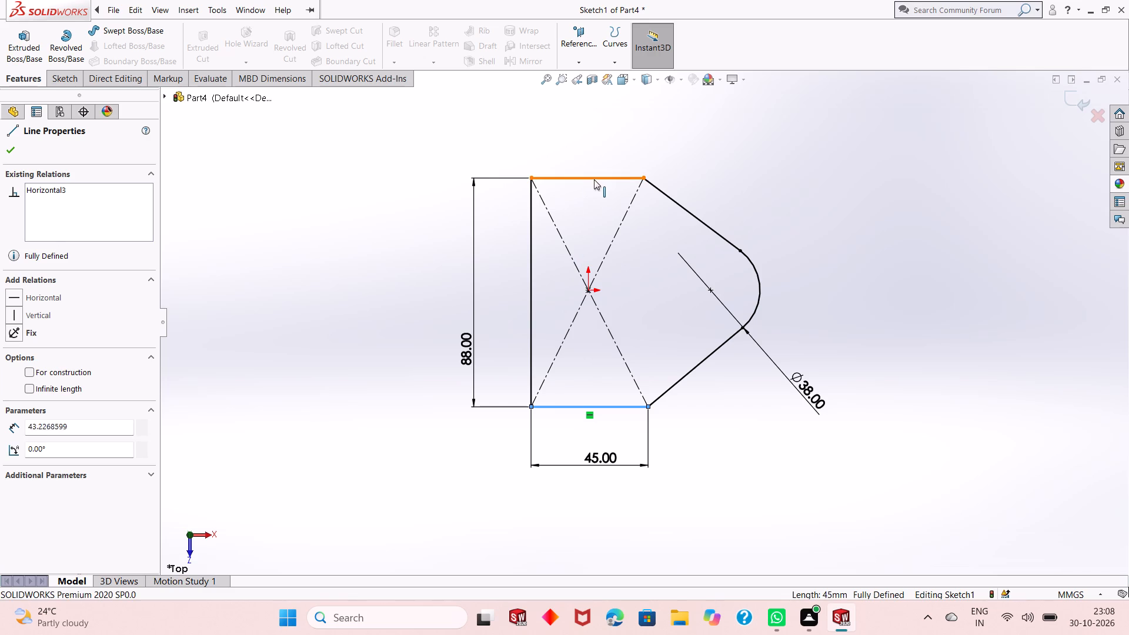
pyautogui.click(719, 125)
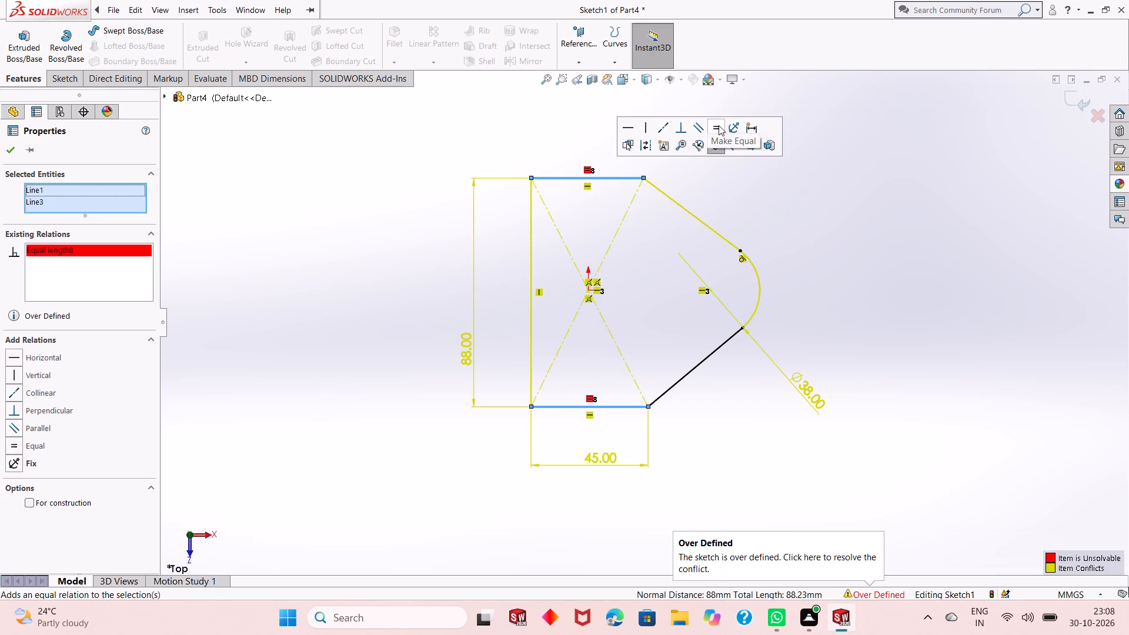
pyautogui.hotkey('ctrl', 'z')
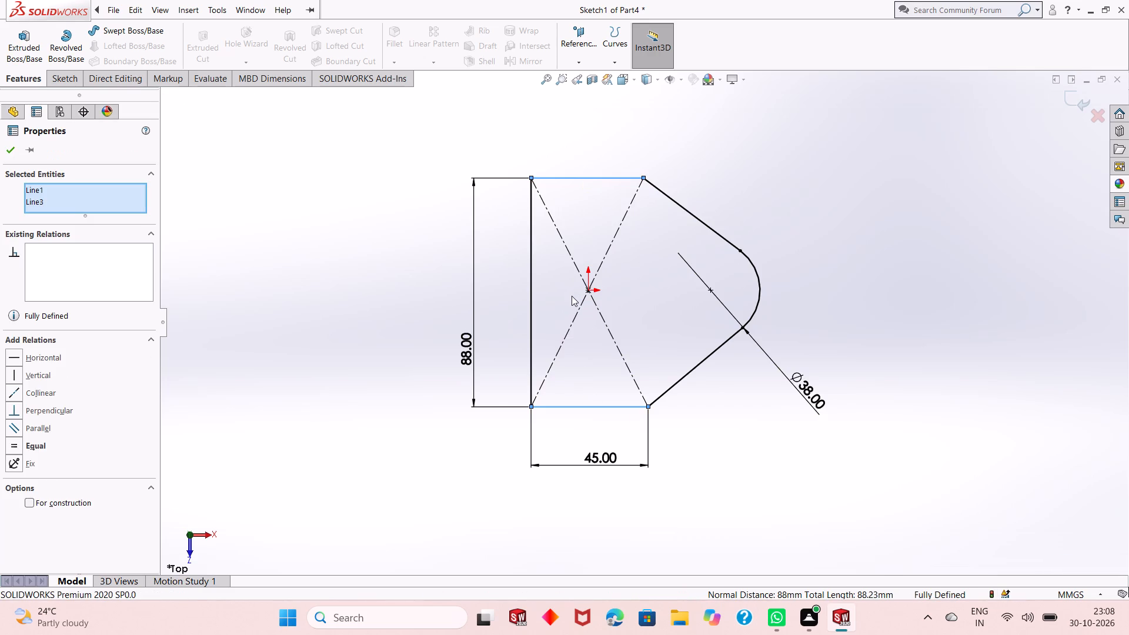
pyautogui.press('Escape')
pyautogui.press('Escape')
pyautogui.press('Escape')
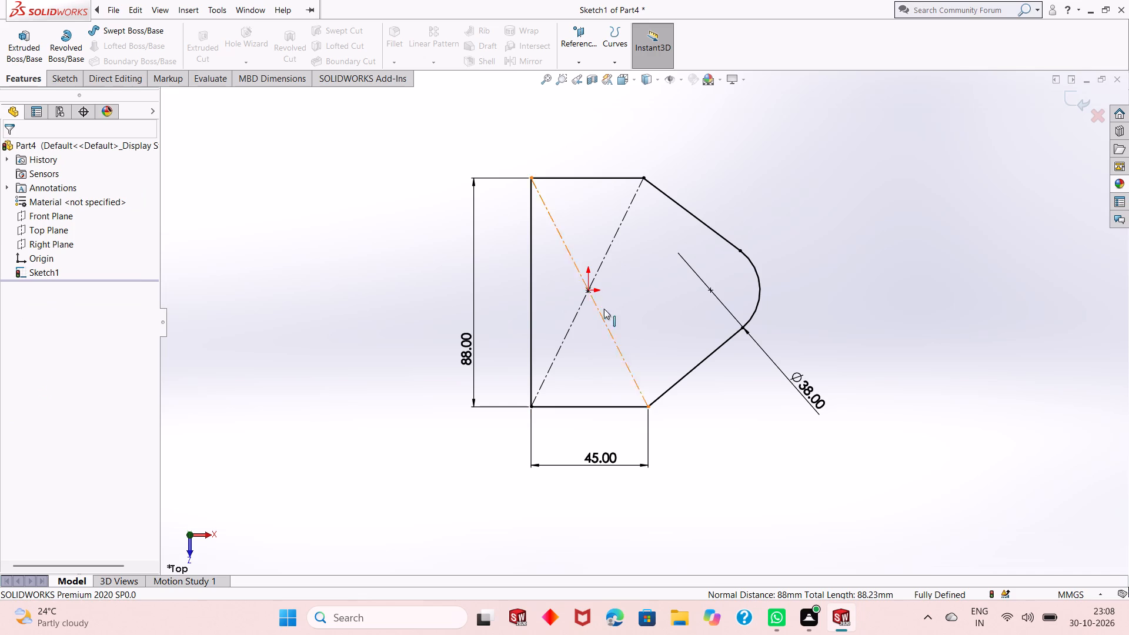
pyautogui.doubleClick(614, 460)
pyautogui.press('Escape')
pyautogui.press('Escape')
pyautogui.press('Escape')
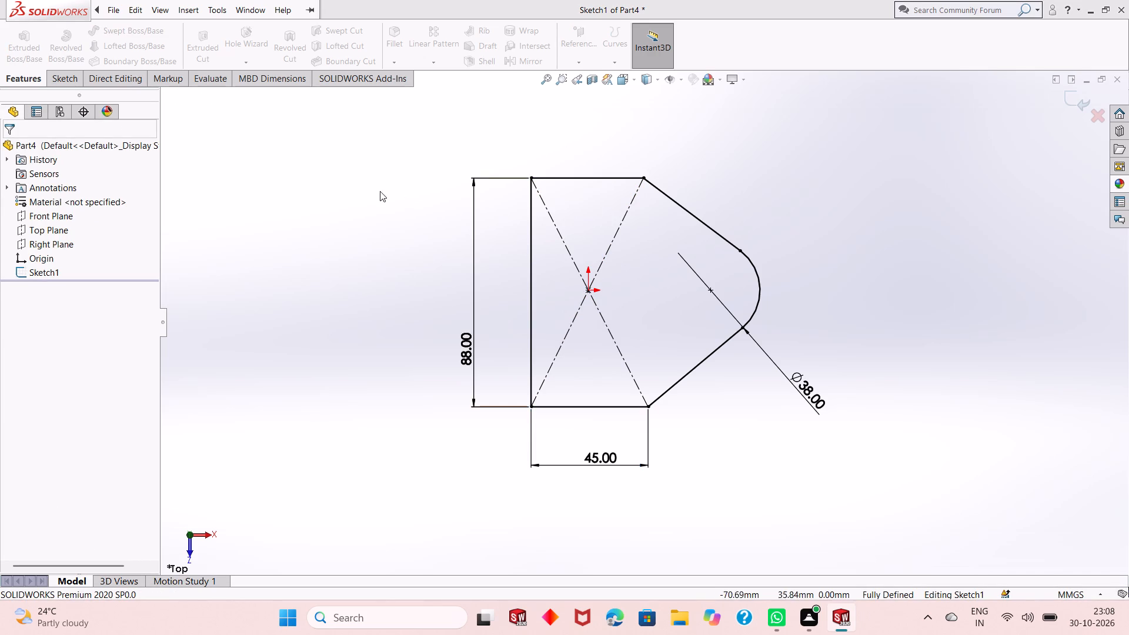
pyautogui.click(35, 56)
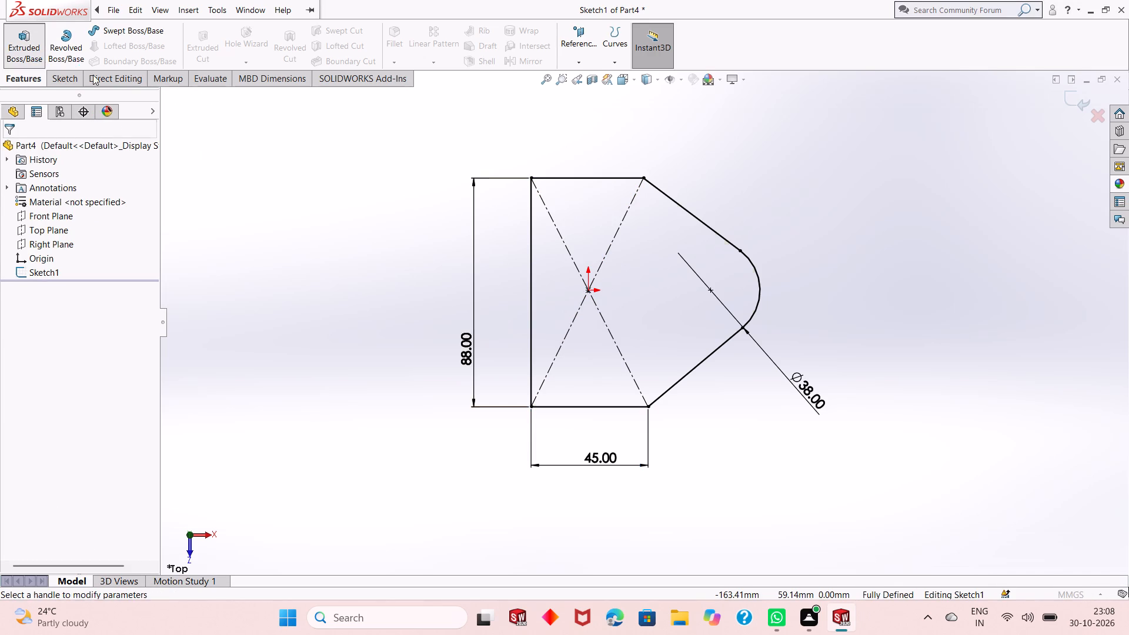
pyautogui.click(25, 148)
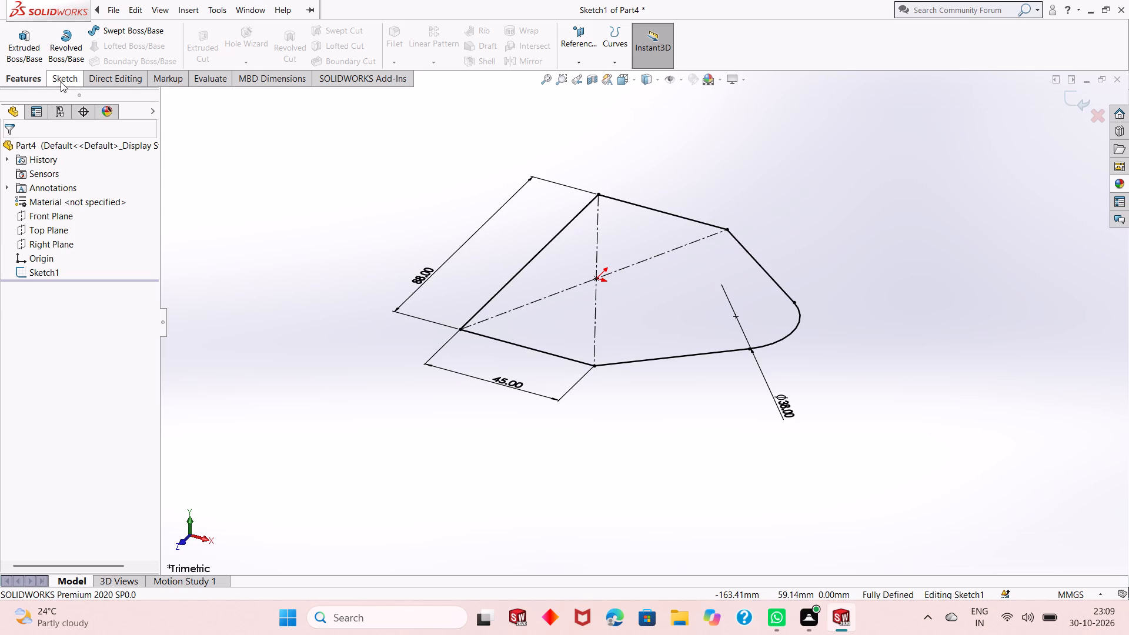
# Dimension the length of the profile's top side.
pyautogui.click(64, 78)
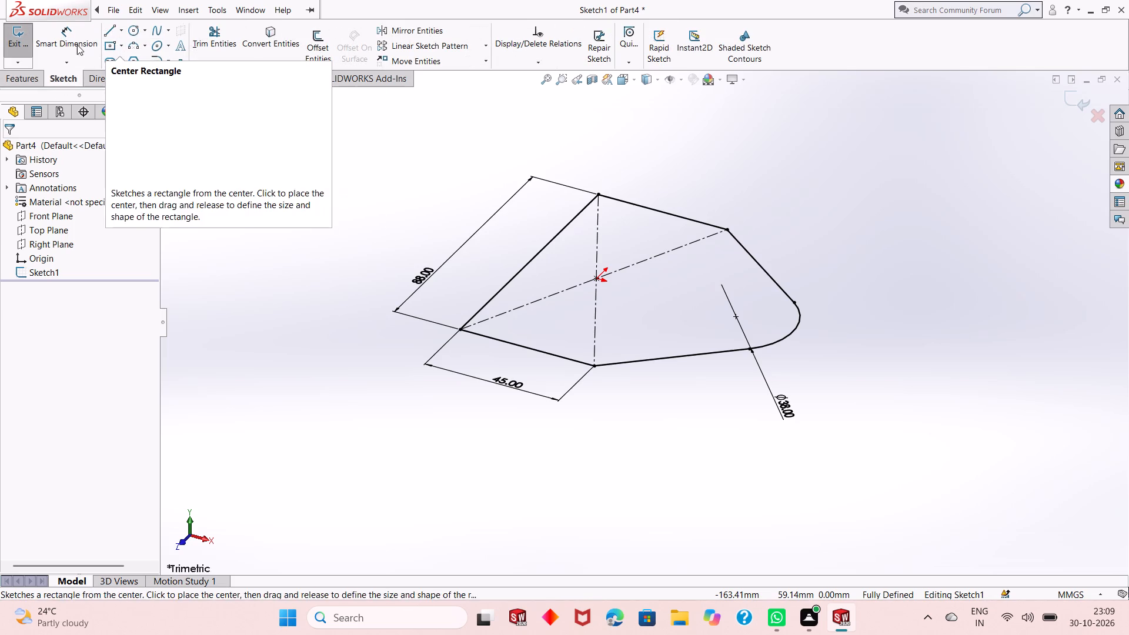
pyautogui.click(77, 45)
pyautogui.hotkey('ctrl', '8')
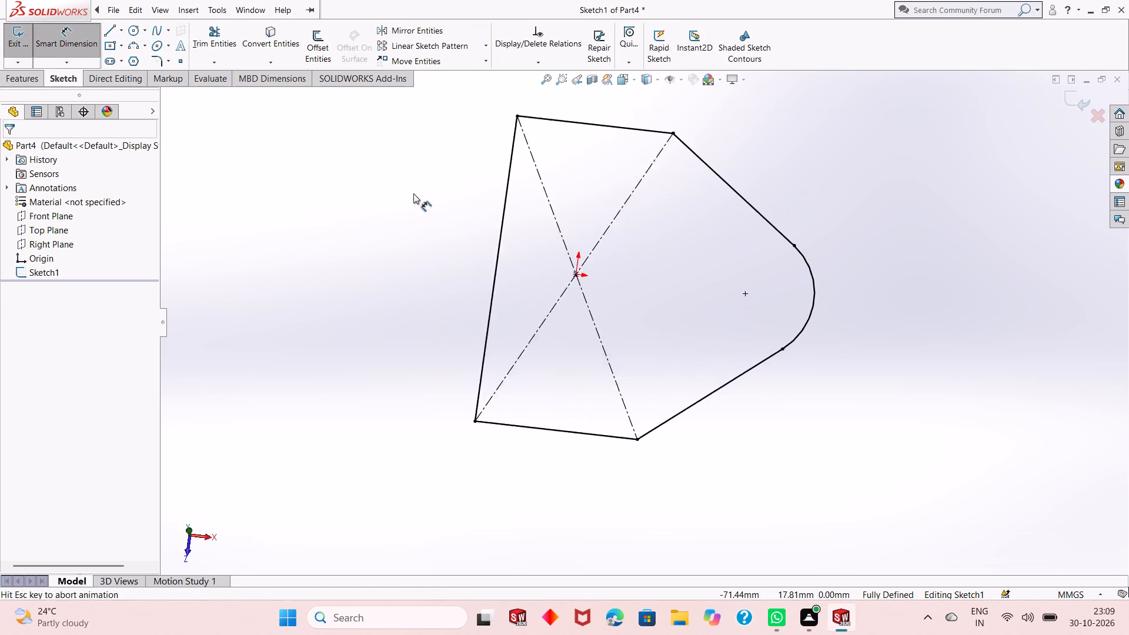
pyautogui.scroll(1, 611, 322)
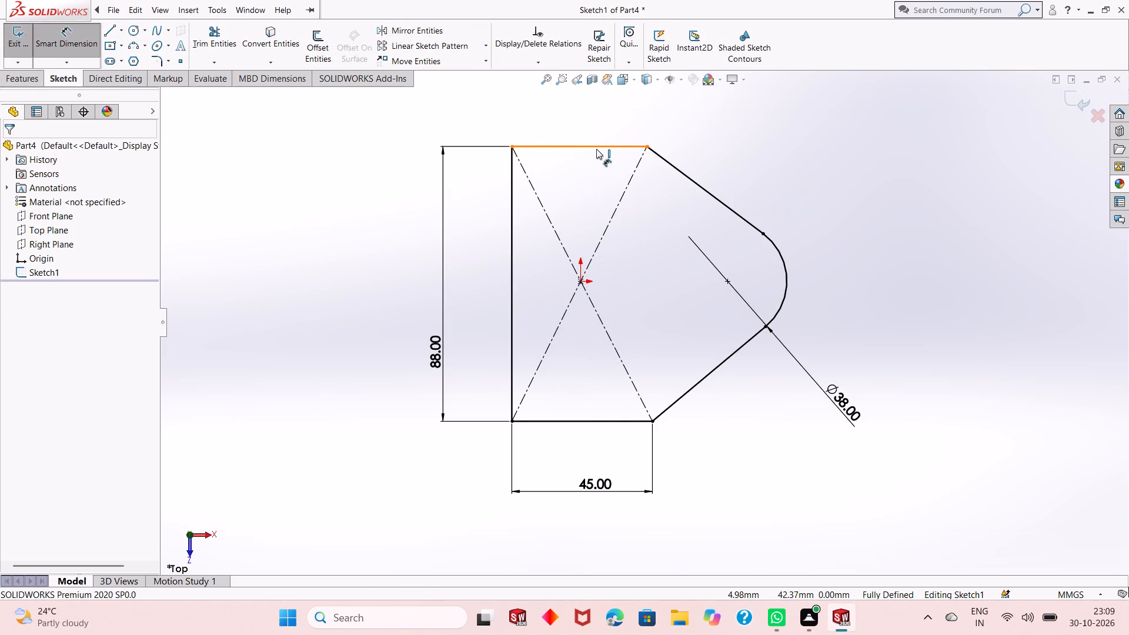
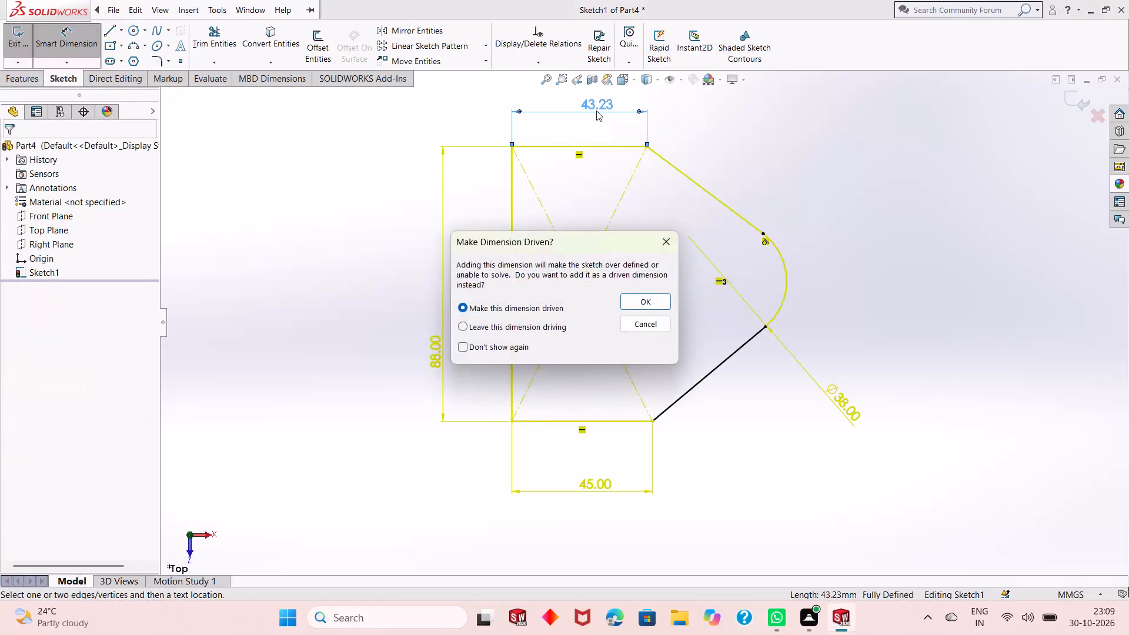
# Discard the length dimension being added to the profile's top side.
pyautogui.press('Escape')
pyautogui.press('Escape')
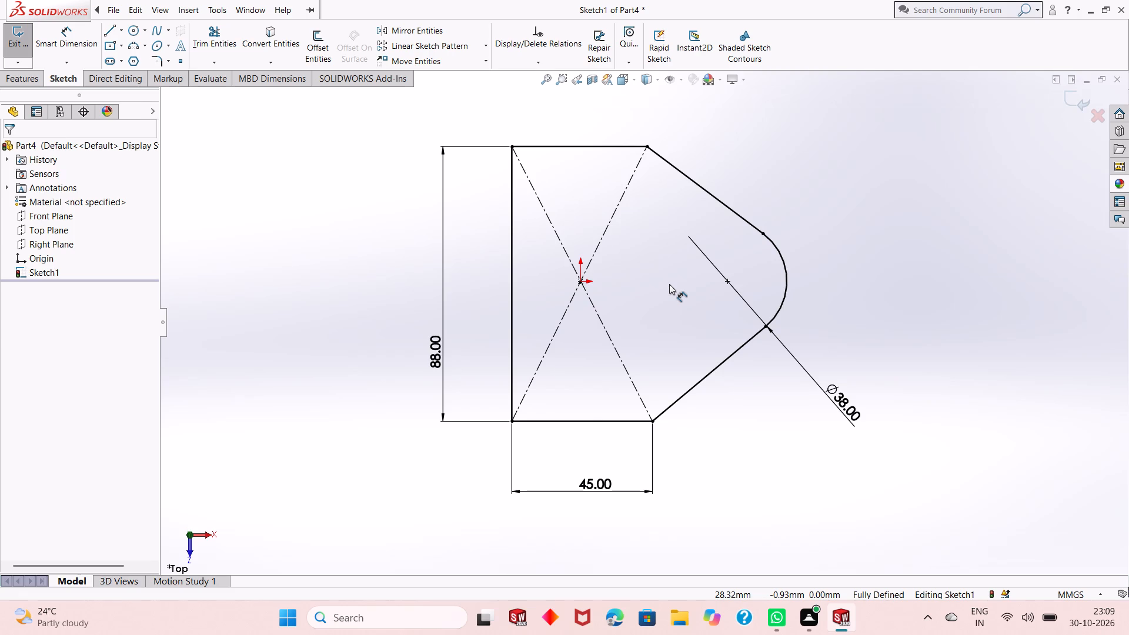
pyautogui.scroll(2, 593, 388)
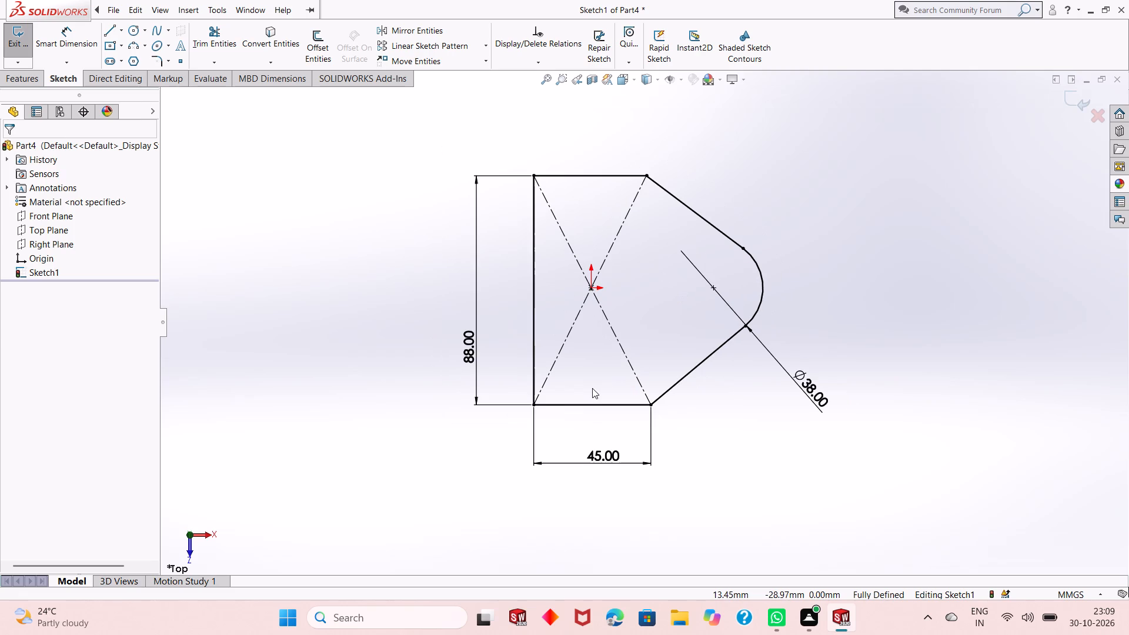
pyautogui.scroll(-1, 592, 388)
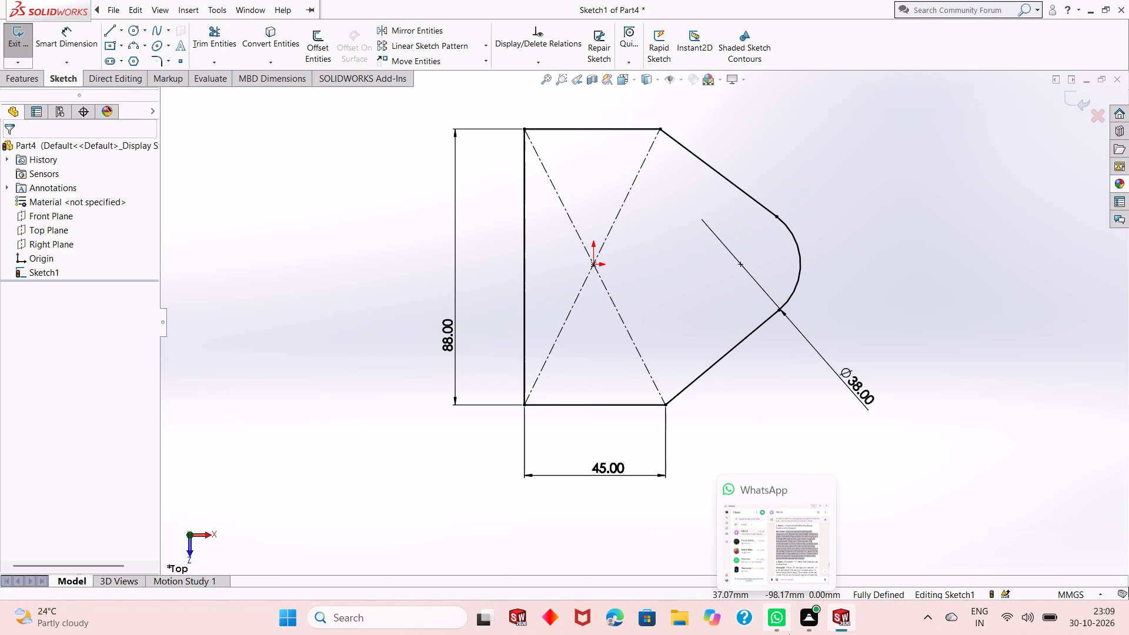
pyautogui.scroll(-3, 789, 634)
# Undo the recent sketch edits back to the 40 mm wide rectangle and the separate full circle.
pyautogui.hotkey('ctrl', 'z')
pyautogui.hotkey('ctrl', 'z')
pyautogui.hotkey('ctrl', 'z')
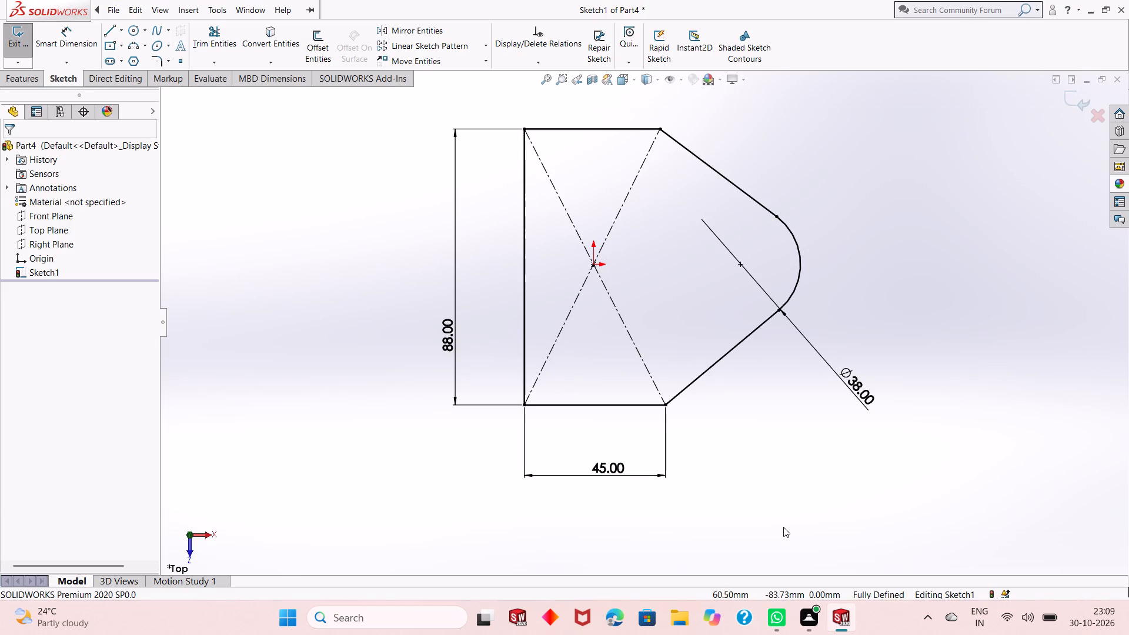
pyautogui.hotkey('ctrl', 'z')
pyautogui.hotkey('ctrl', 'z')
pyautogui.hotkey('ctrl', 'z')
pyautogui.hotkey('ctrl', 'z')
pyautogui.hotkey('ctrl', 'z')
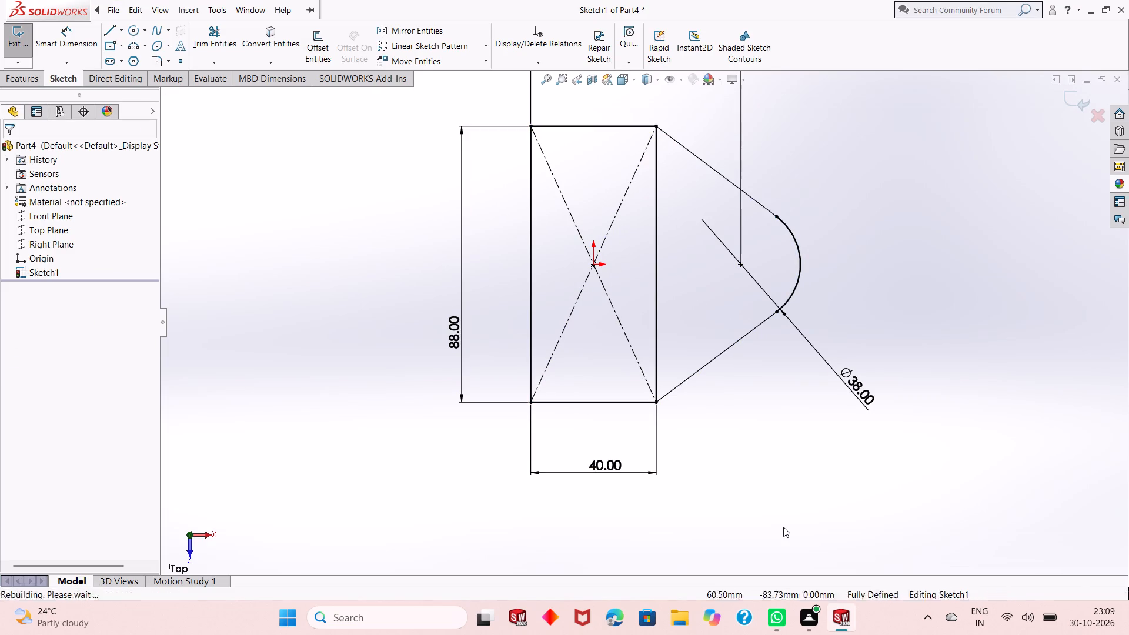
pyautogui.hotkey('ctrl', 'z')
pyautogui.hotkey('ctrl', 'z')
pyautogui.hotkey('ctrl', 'z')
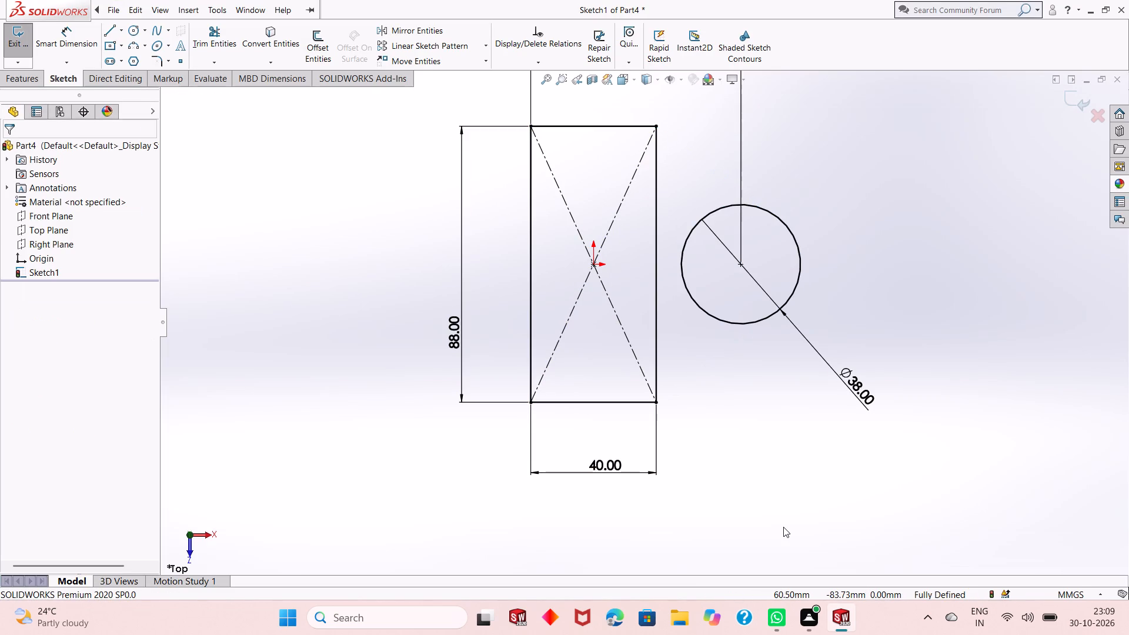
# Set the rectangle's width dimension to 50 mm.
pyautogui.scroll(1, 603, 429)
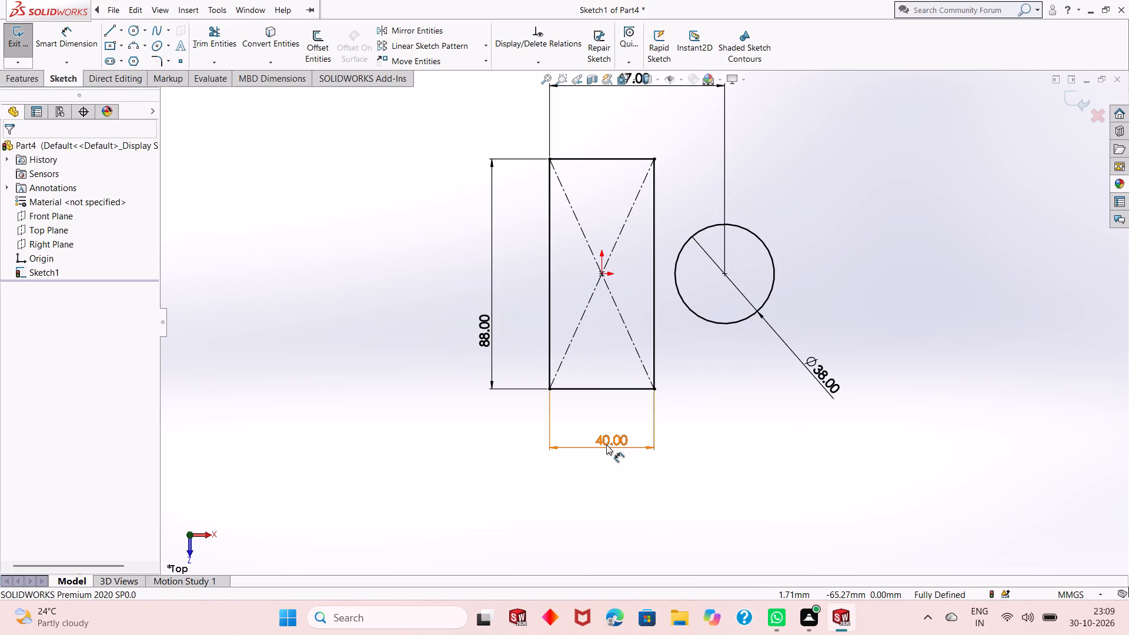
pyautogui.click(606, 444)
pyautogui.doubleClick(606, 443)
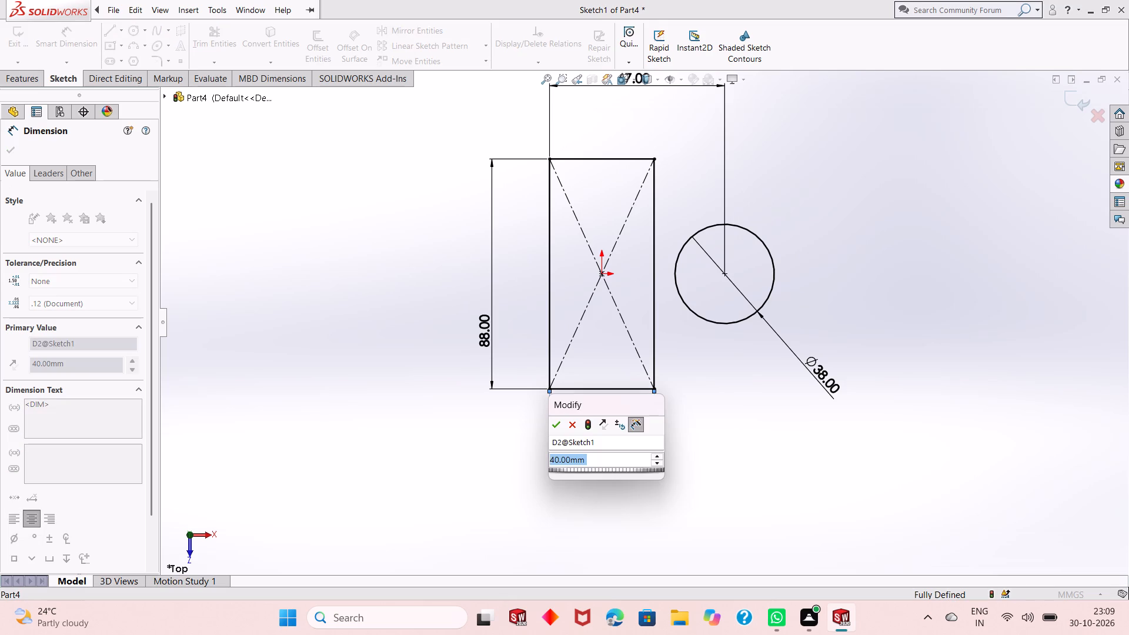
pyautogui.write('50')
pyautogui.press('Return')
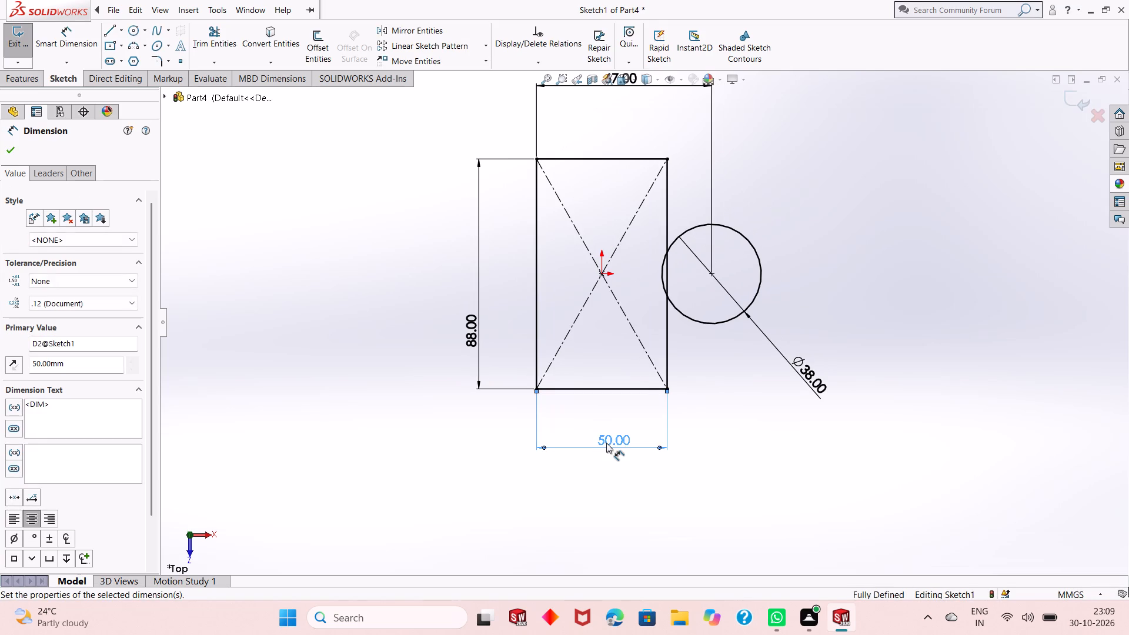
# Set the rectangle's width dimension to 45 mm.
pyautogui.doubleClick(603, 447)
pyautogui.write('45')
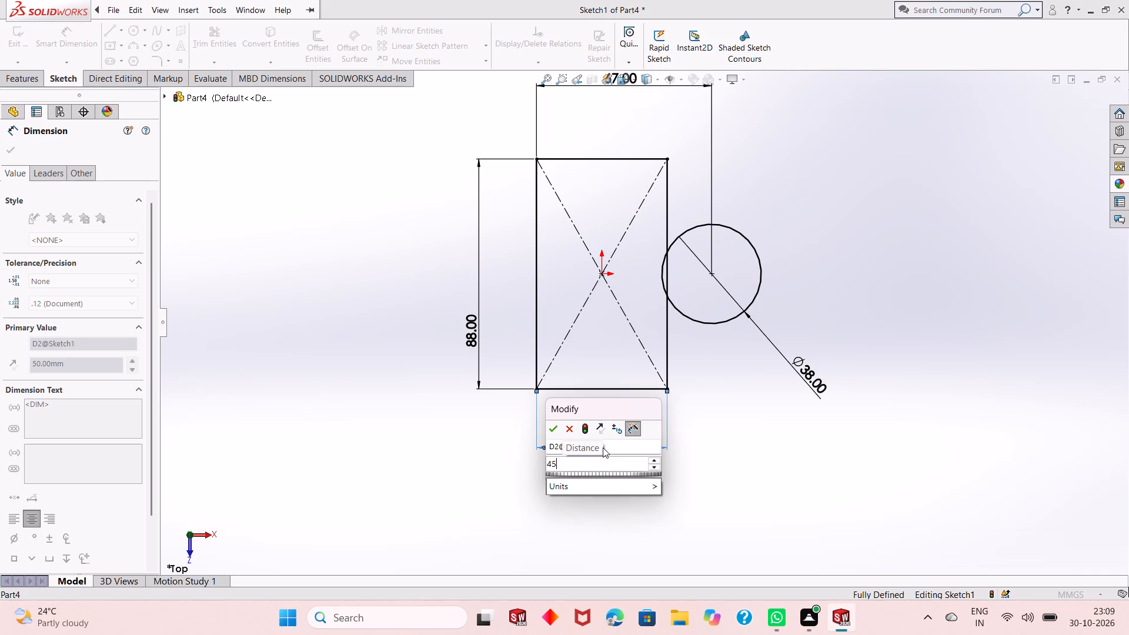
pyautogui.press('Return')
pyautogui.scroll(1, 592, 453)
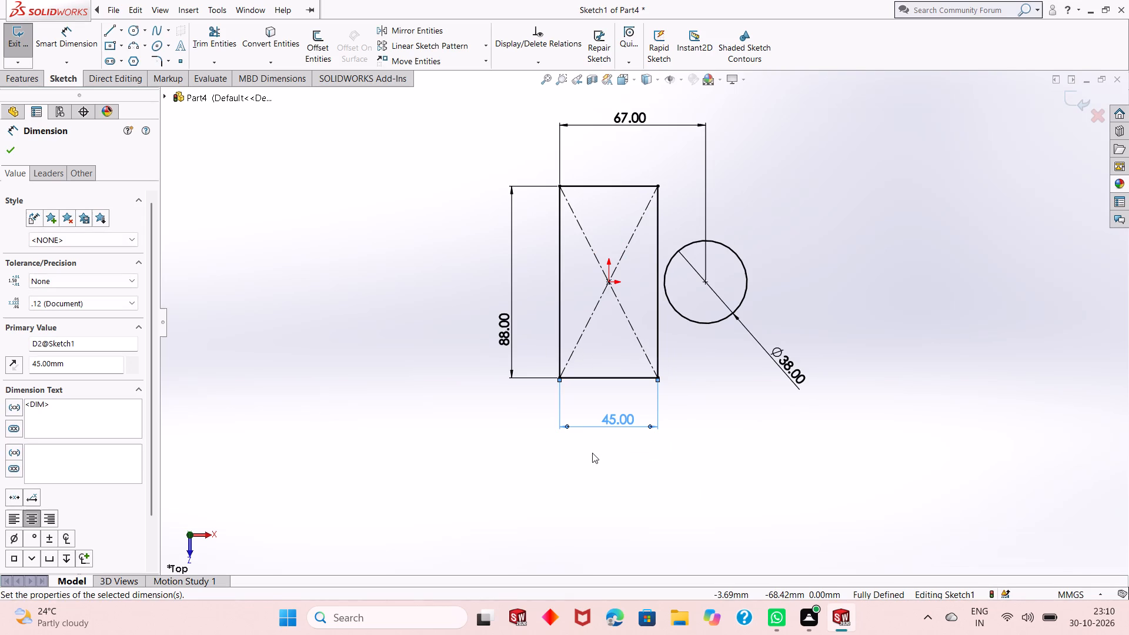
pyautogui.scroll(-1, 605, 249)
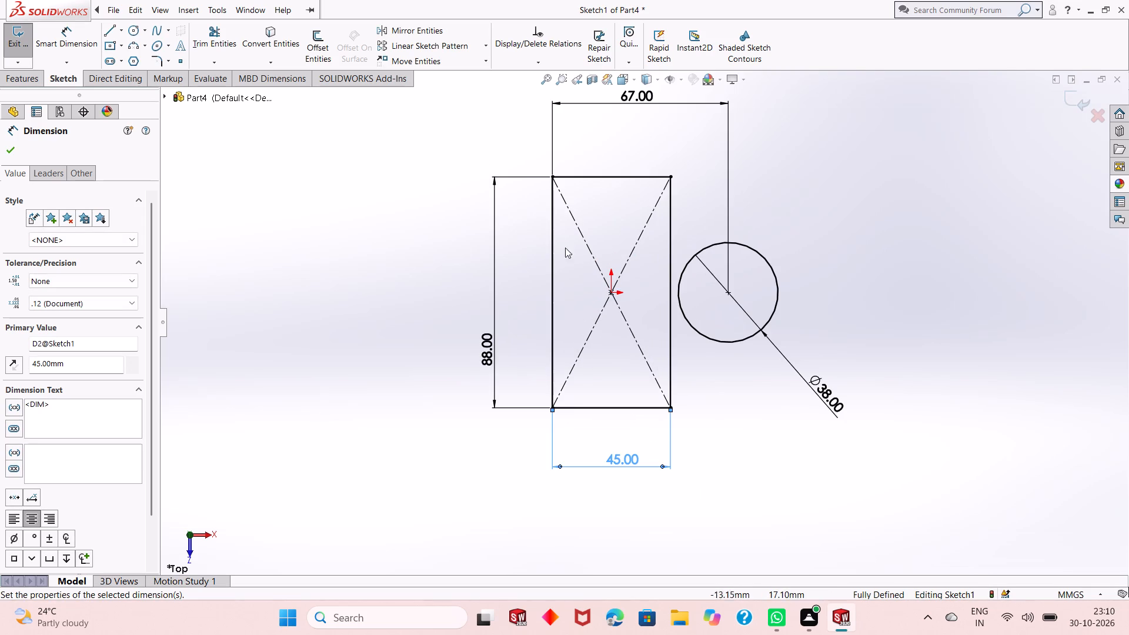
pyautogui.rightClick(327, 220)
pyautogui.click(273, 213)
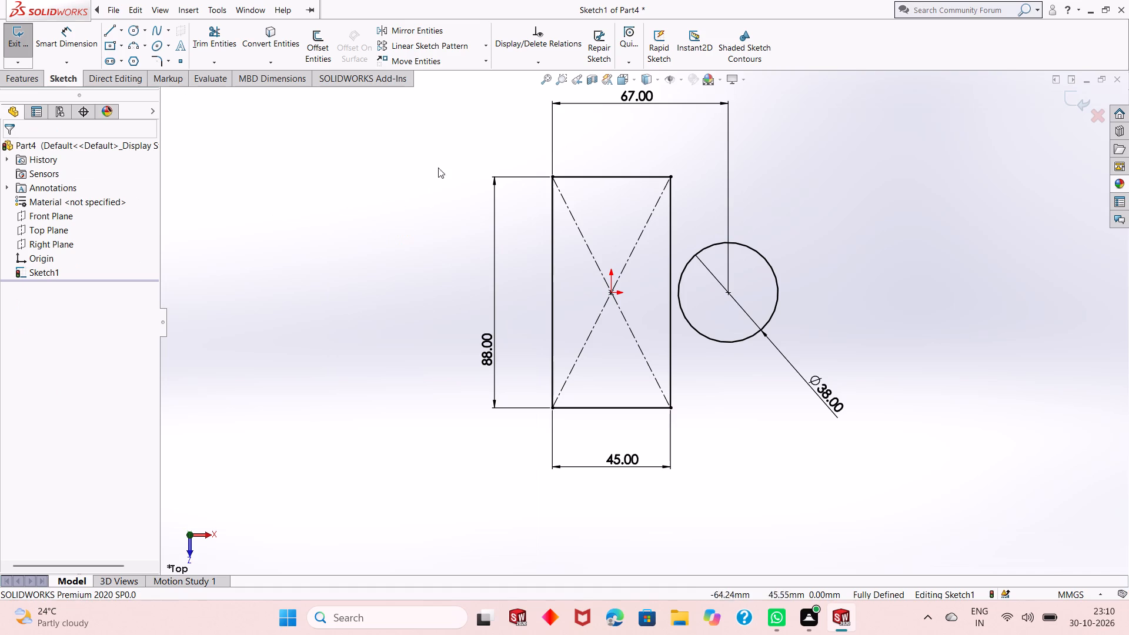
# Draw two lines joining the rectangle's upper and lower right corners to the right part of the circle.
pyautogui.click(113, 36)
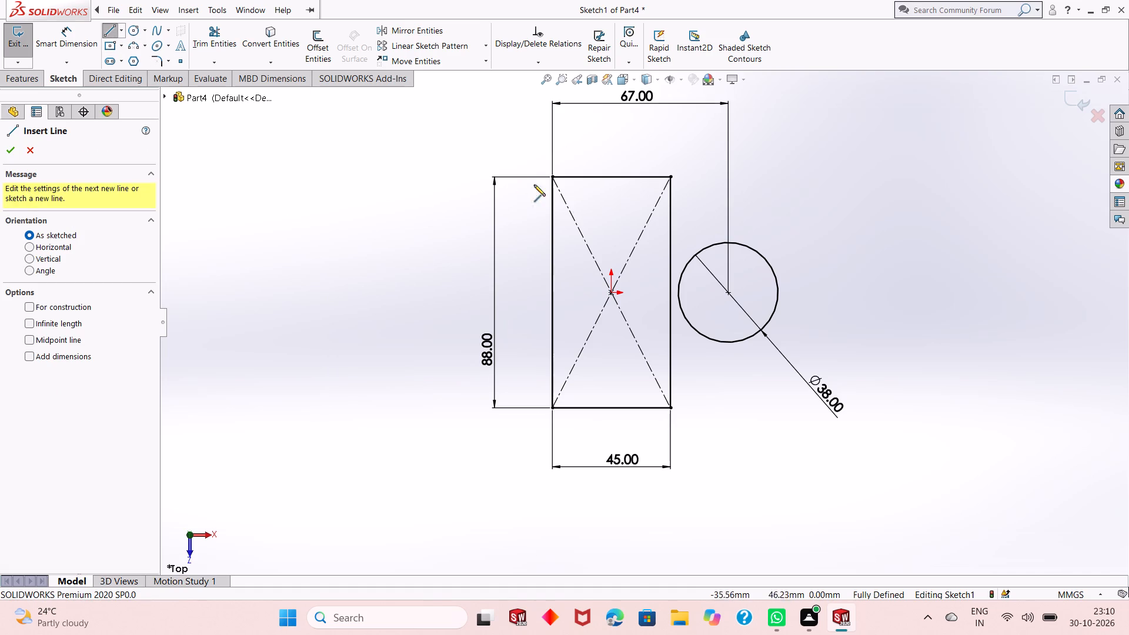
pyautogui.click(670, 179)
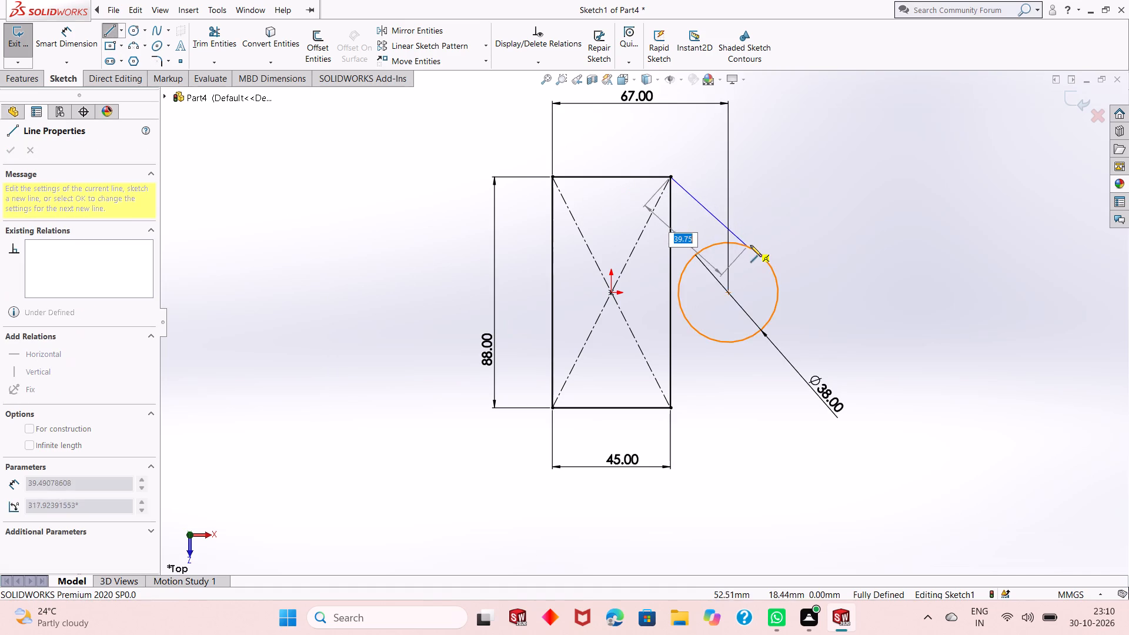
pyautogui.click(750, 245)
pyautogui.rightClick(774, 221)
pyautogui.click(784, 225)
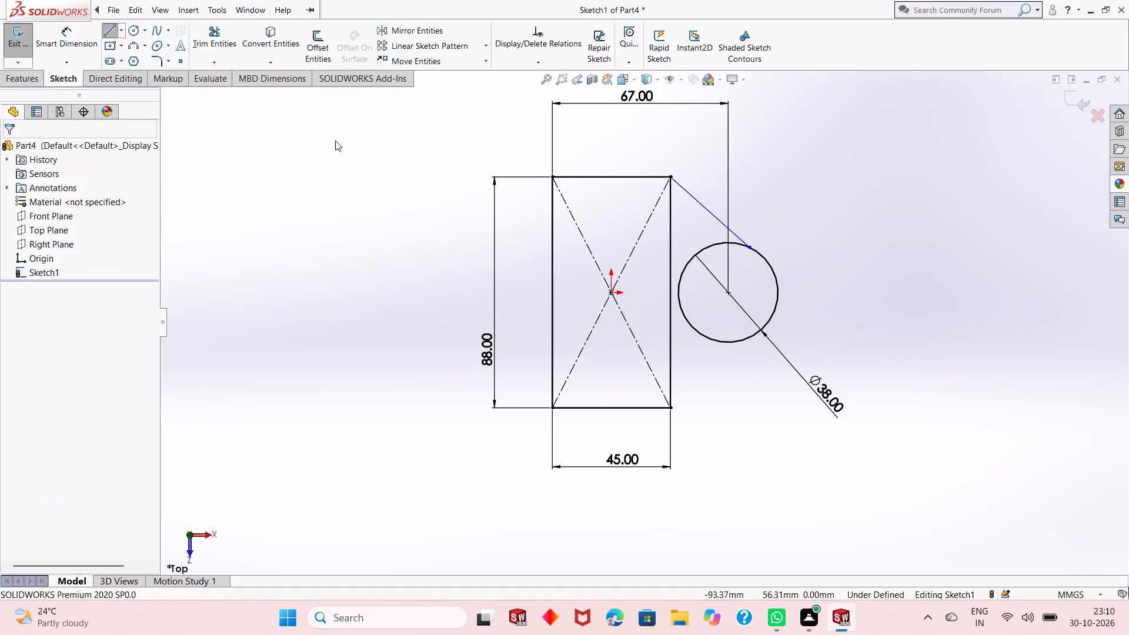
pyautogui.click(109, 34)
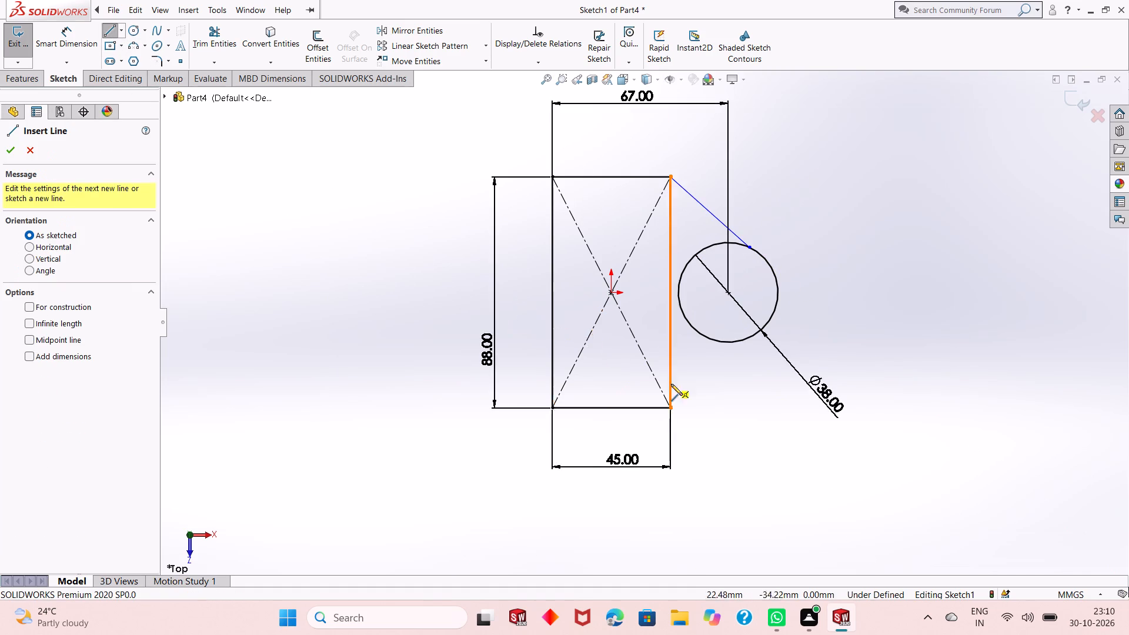
pyautogui.click(674, 407)
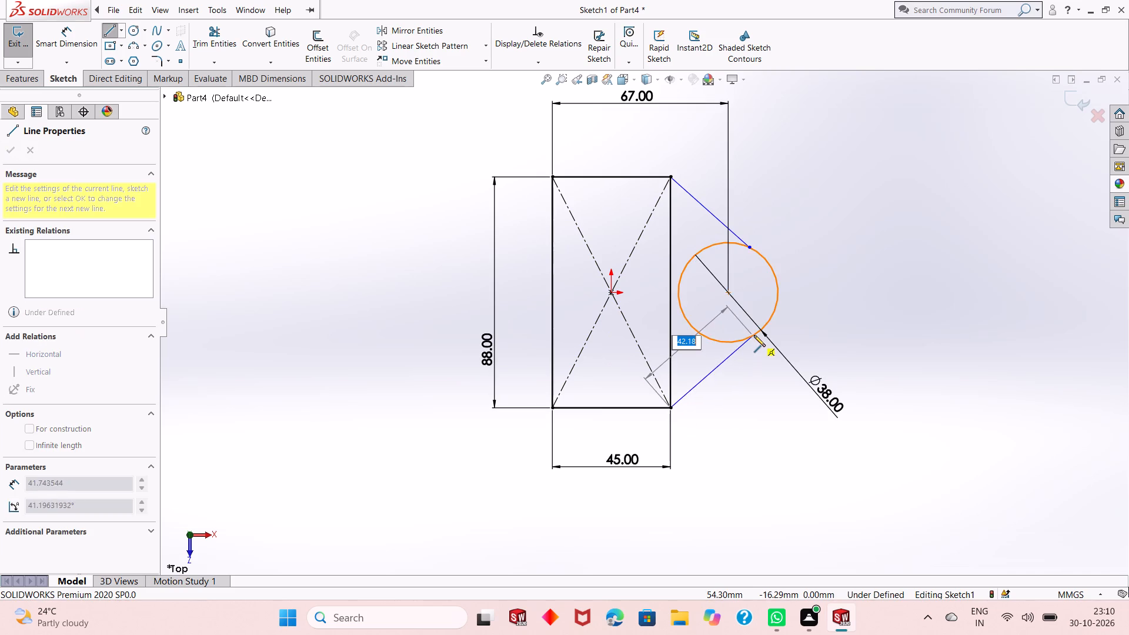
pyautogui.click(754, 335)
pyautogui.rightClick(809, 326)
pyautogui.click(825, 333)
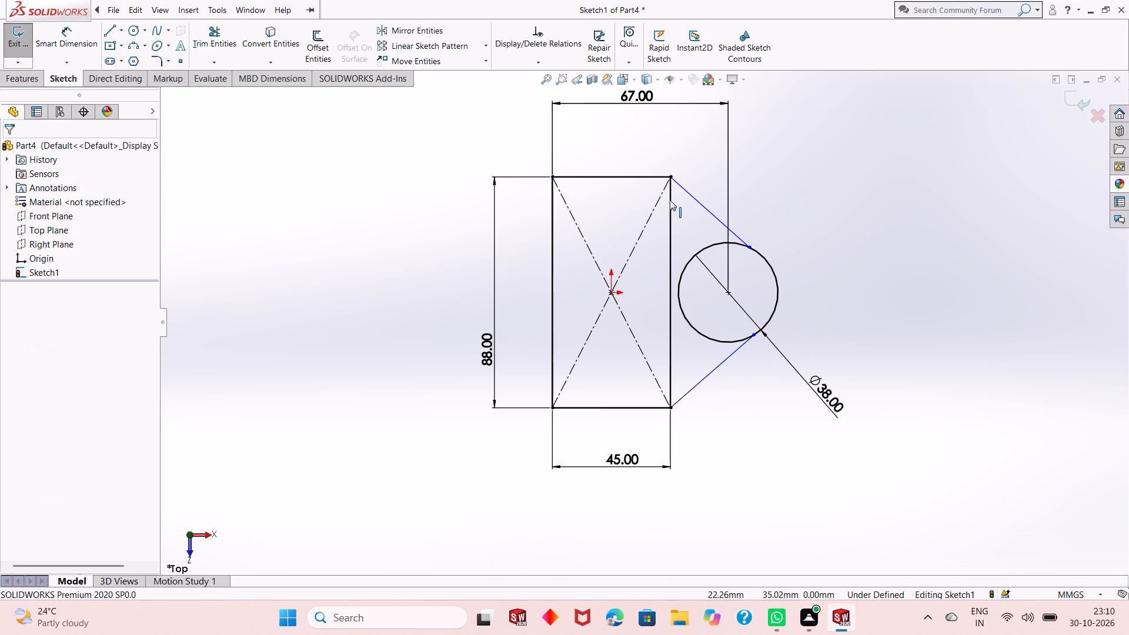
# Make the upper and lower slanted lines tangent to the circle.
pyautogui.click(699, 206)
pyautogui.click(704, 212)
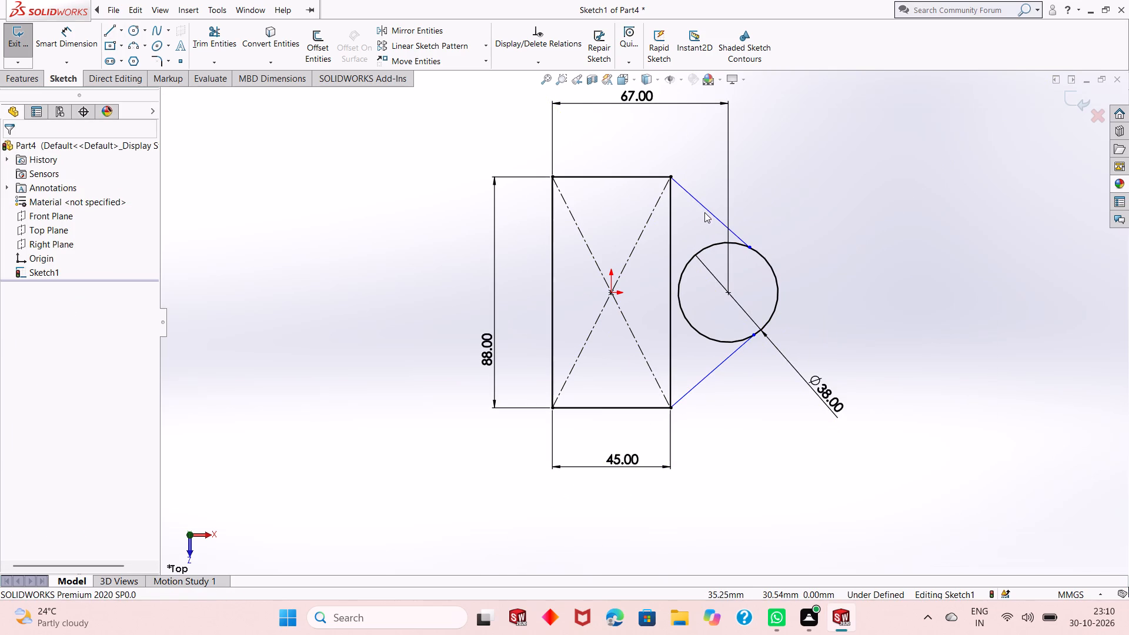
pyautogui.click(709, 212)
pyautogui.keyDown('ctrl'); pyautogui.click(717, 245); pyautogui.keyUp('ctrl')
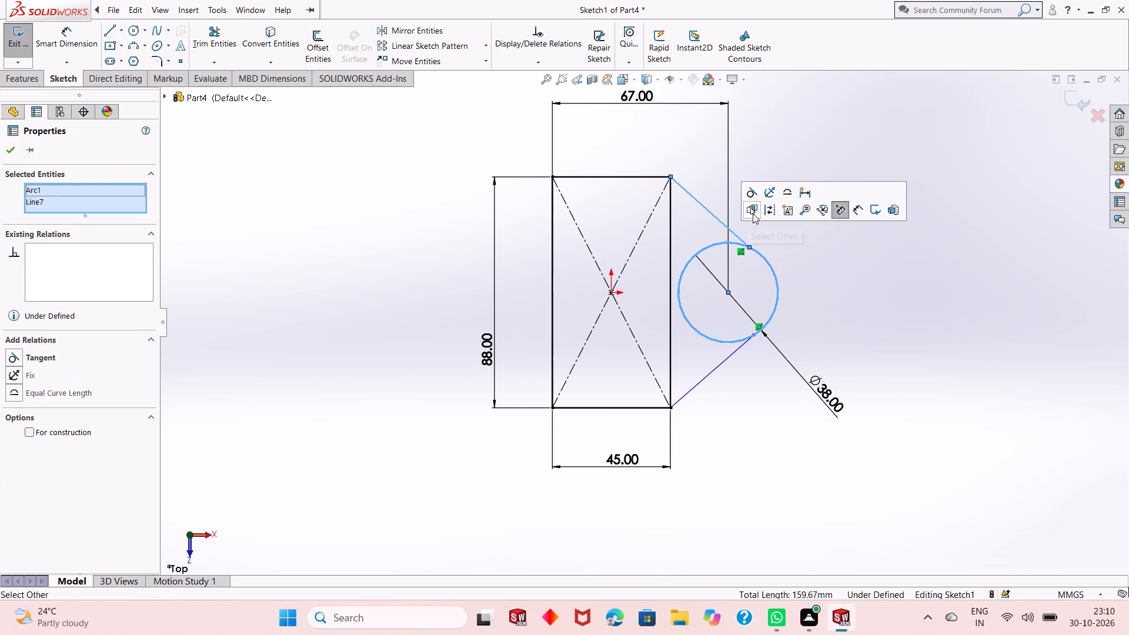
pyautogui.click(746, 193)
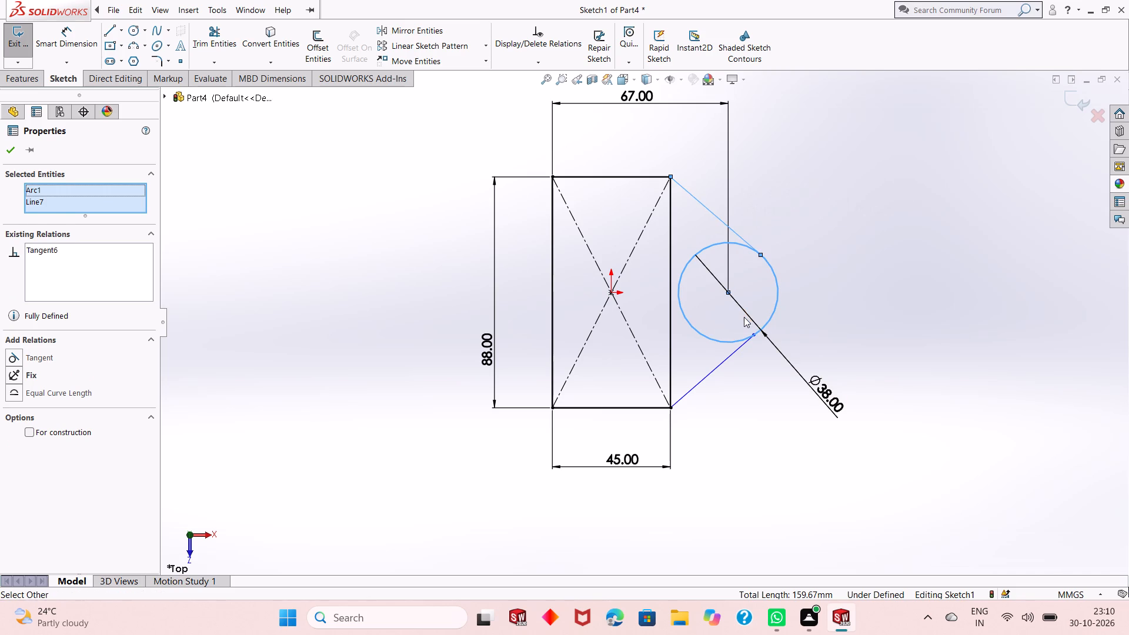
pyautogui.click(744, 317)
pyautogui.click(739, 339)
pyautogui.keyDown('ctrl'); pyautogui.click(739, 347); pyautogui.keyUp('ctrl')
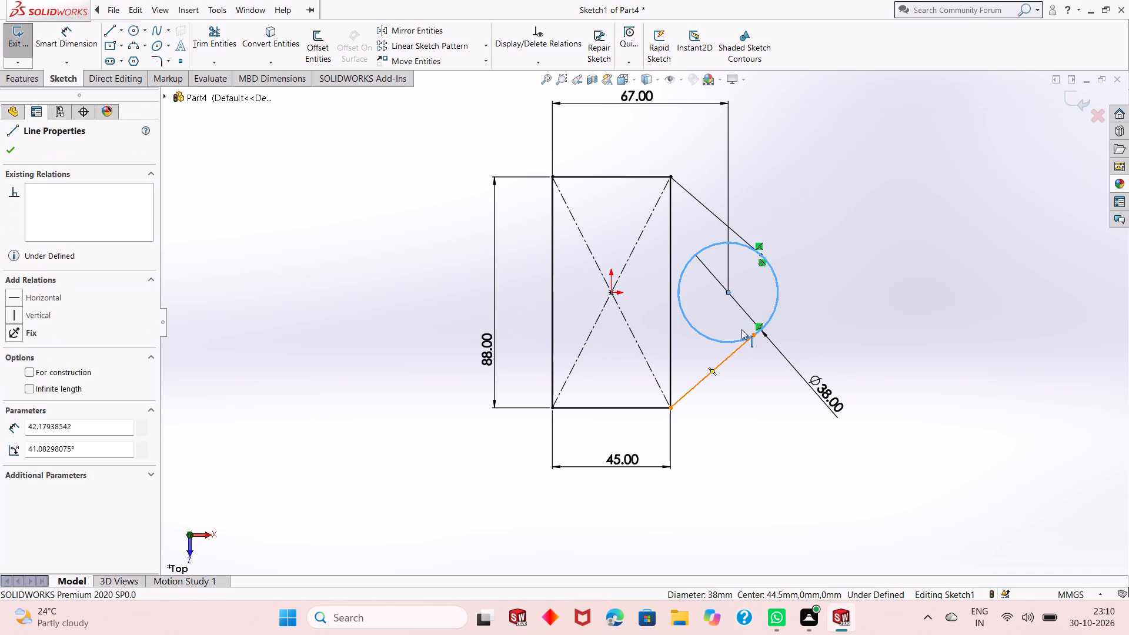
pyautogui.click(773, 294)
pyautogui.click(752, 293)
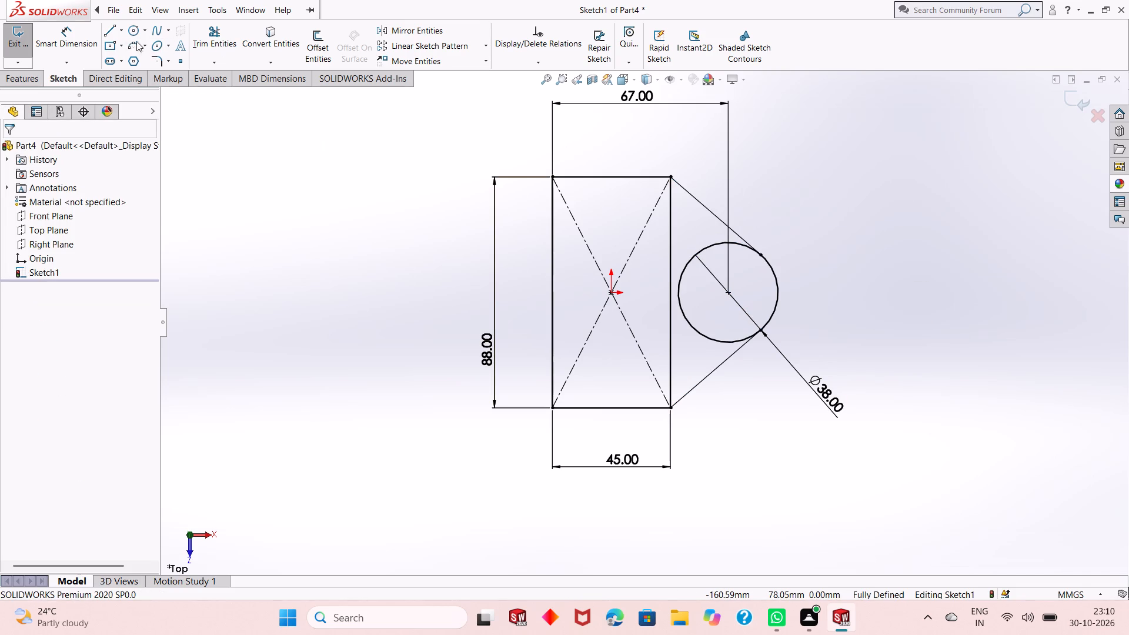
# Trim away the circle's inner portion and the rectangle's right side, leaving one closed outline.
pyautogui.click(206, 41)
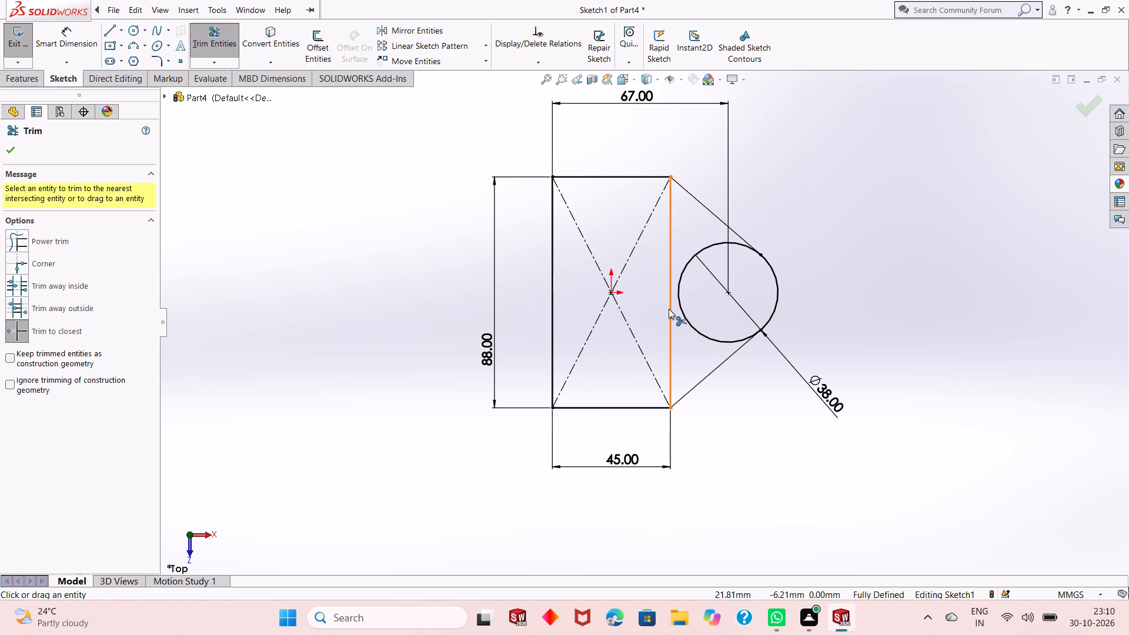
pyautogui.click(684, 309)
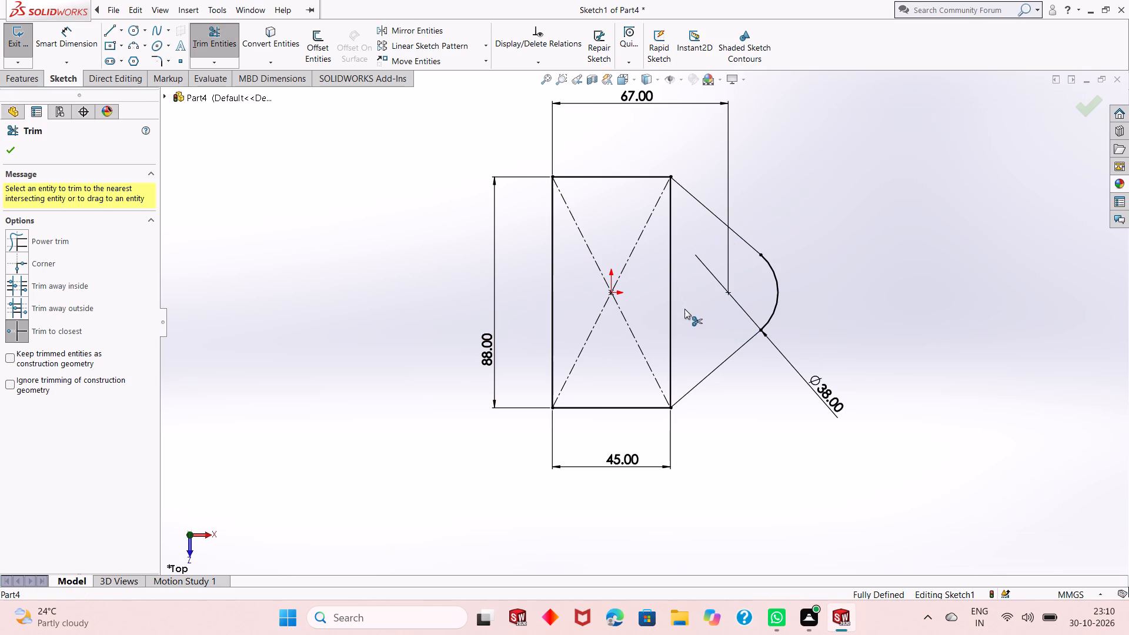
pyautogui.click(673, 277)
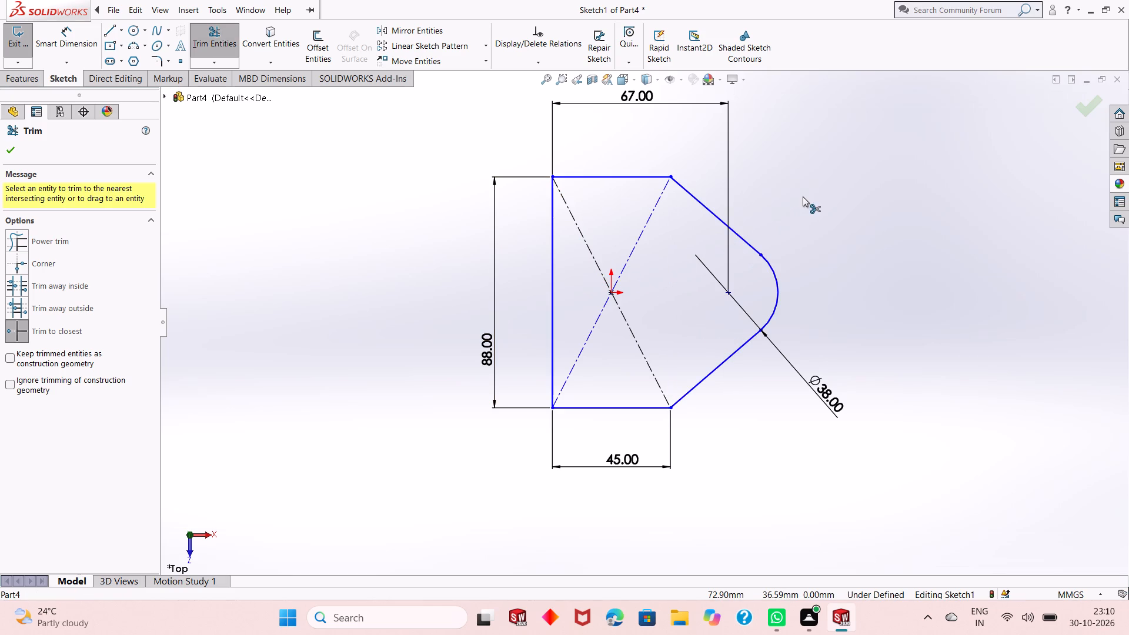
pyautogui.rightClick(803, 196)
pyautogui.click(824, 232)
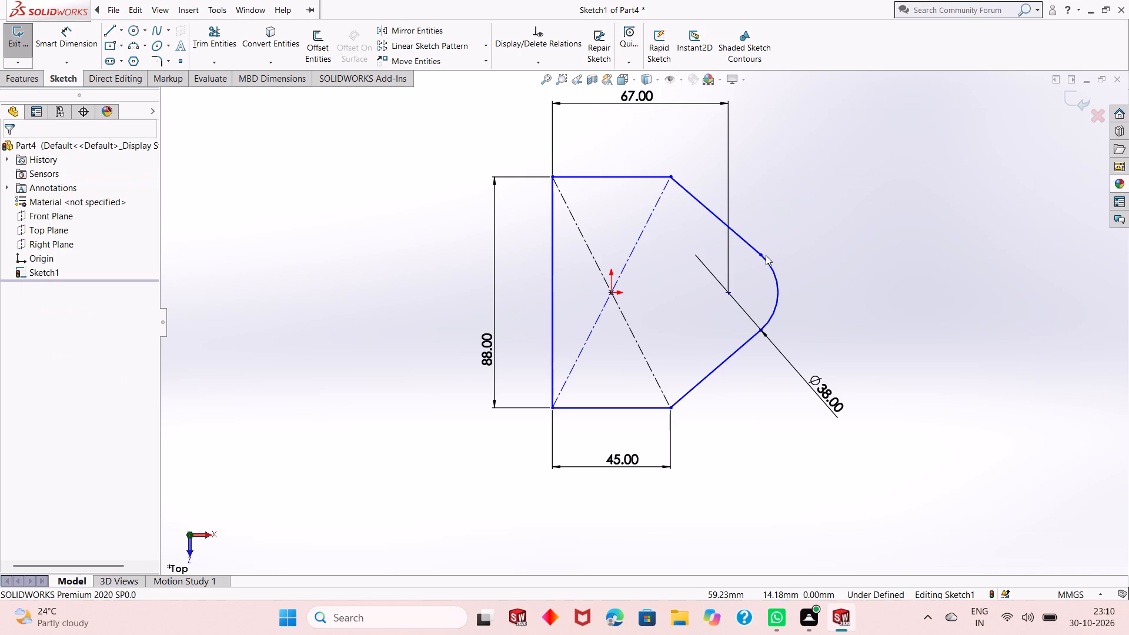
# Add a fixed relation to the profile's nose arc.
pyautogui.click(766, 255)
pyautogui.click(796, 203)
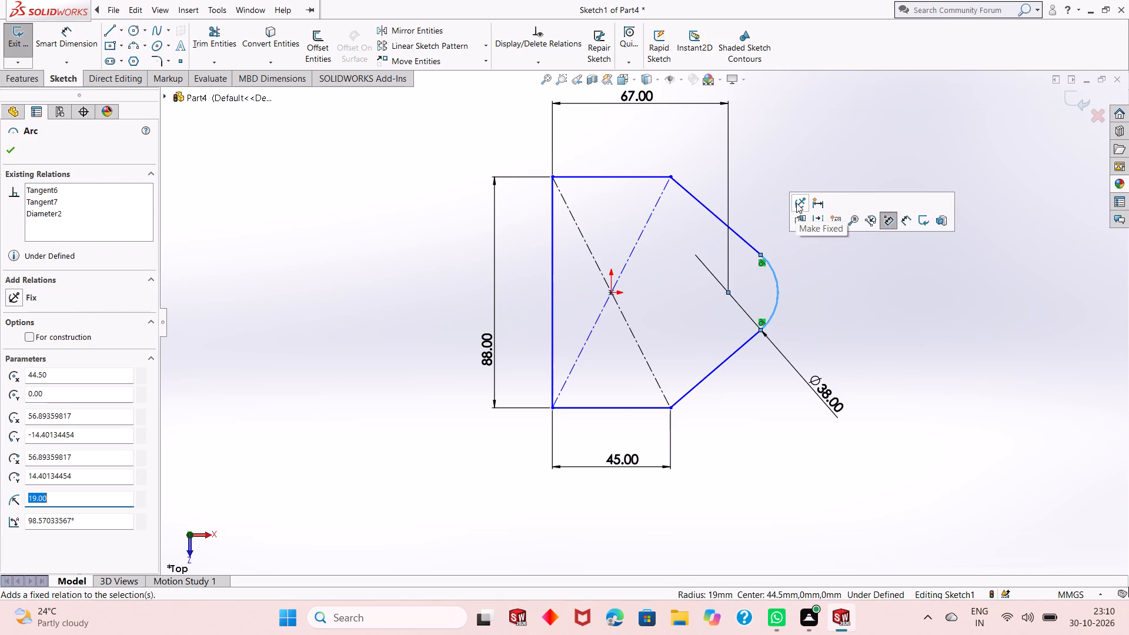
# Delete the nose arc's 38 mm diameter dimension.
pyautogui.rightClick(819, 391)
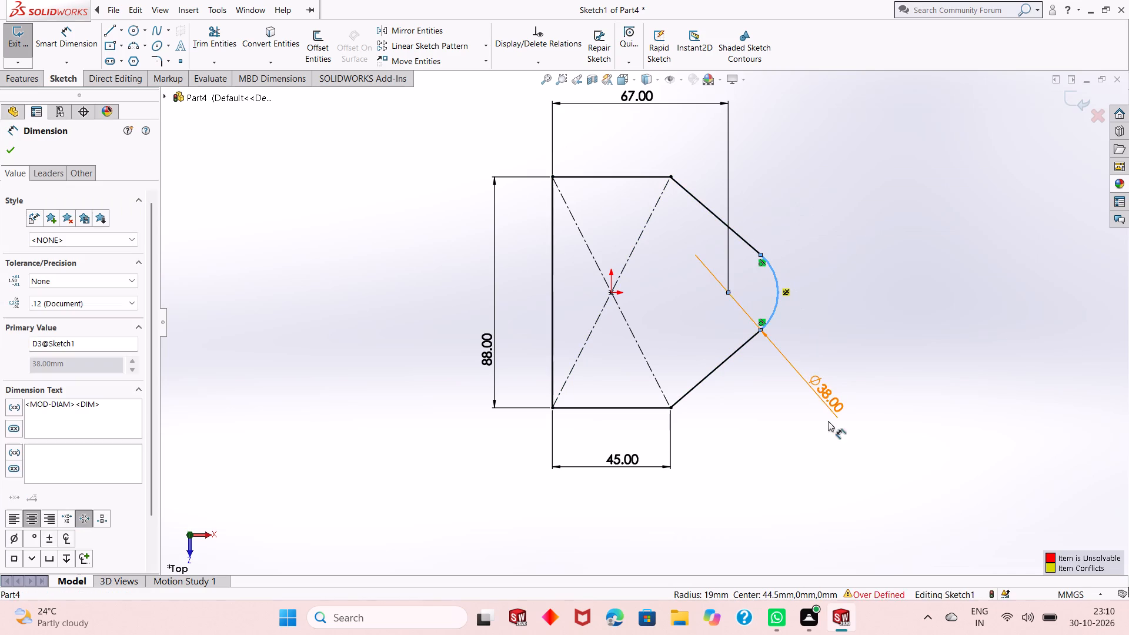
pyautogui.click(840, 472)
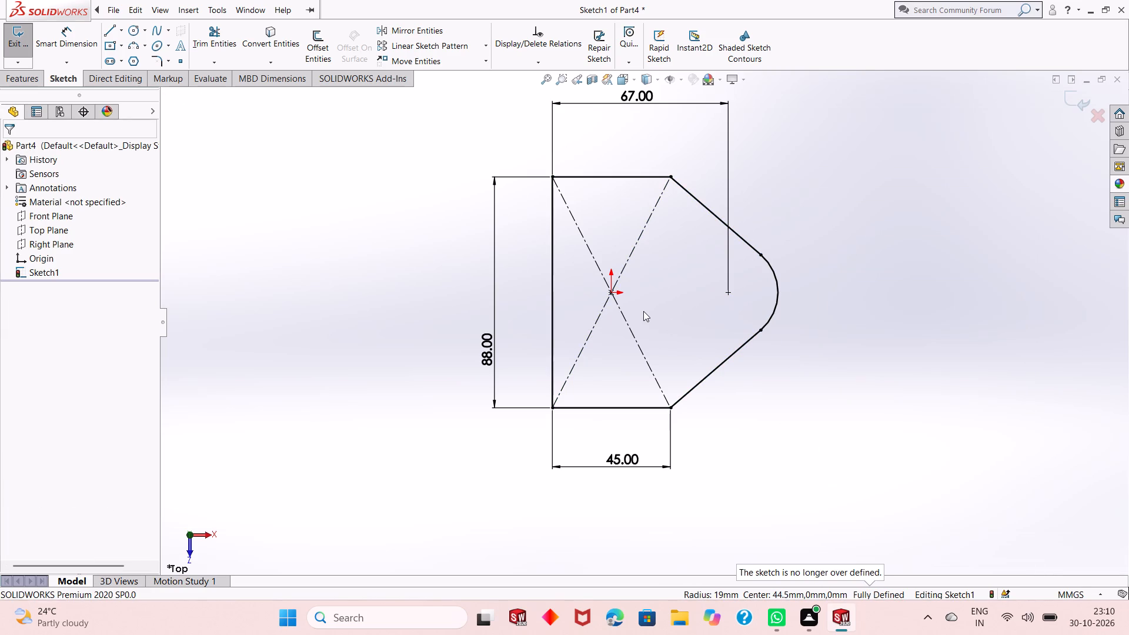
# Extrude the closed profile as a boss with a 10 mm blind depth from the sketch plane.
pyautogui.click(29, 85)
pyautogui.click(28, 66)
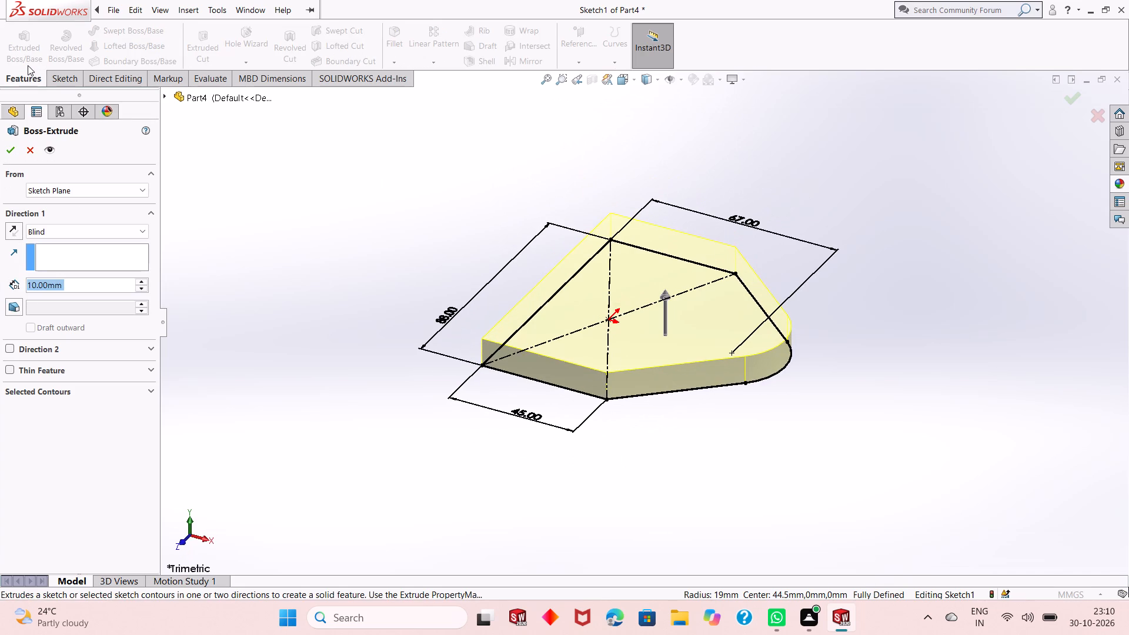
pyautogui.press('Return')
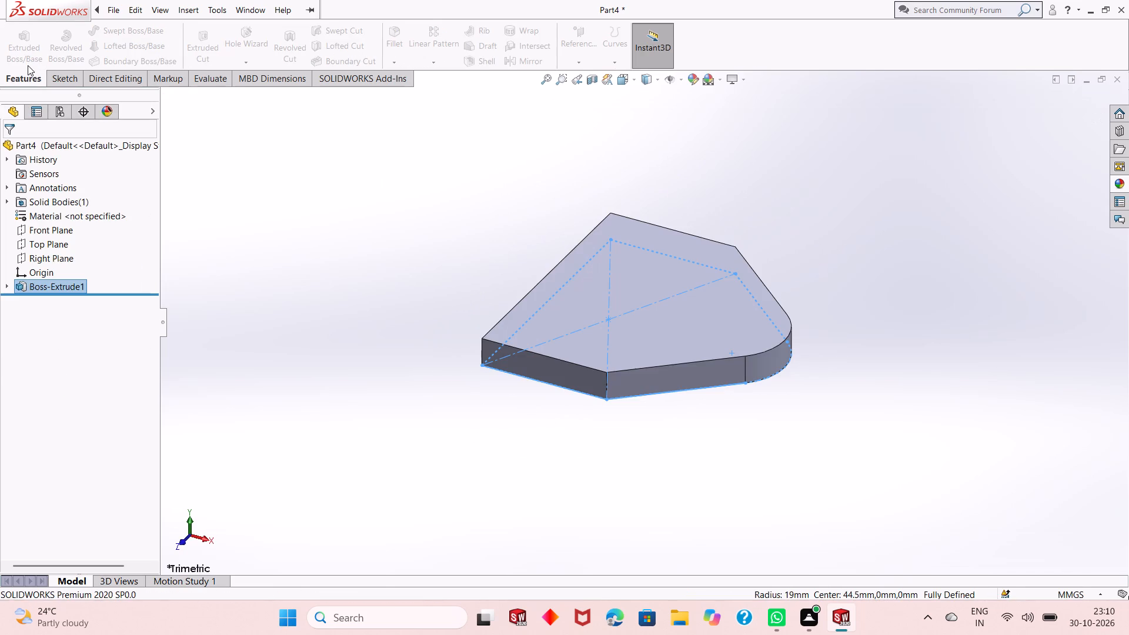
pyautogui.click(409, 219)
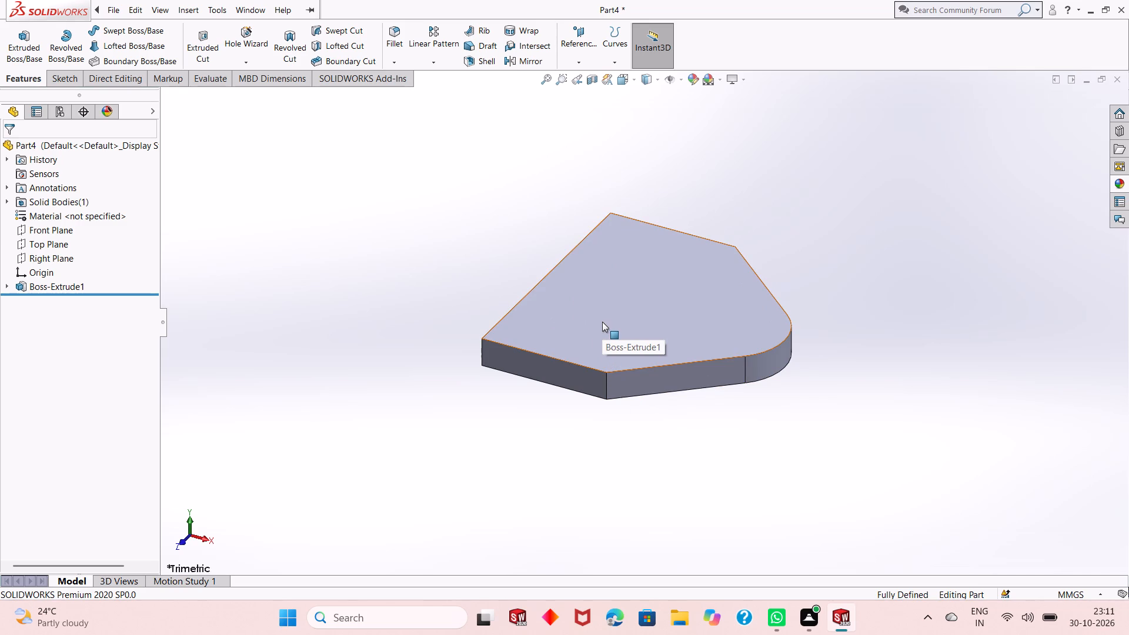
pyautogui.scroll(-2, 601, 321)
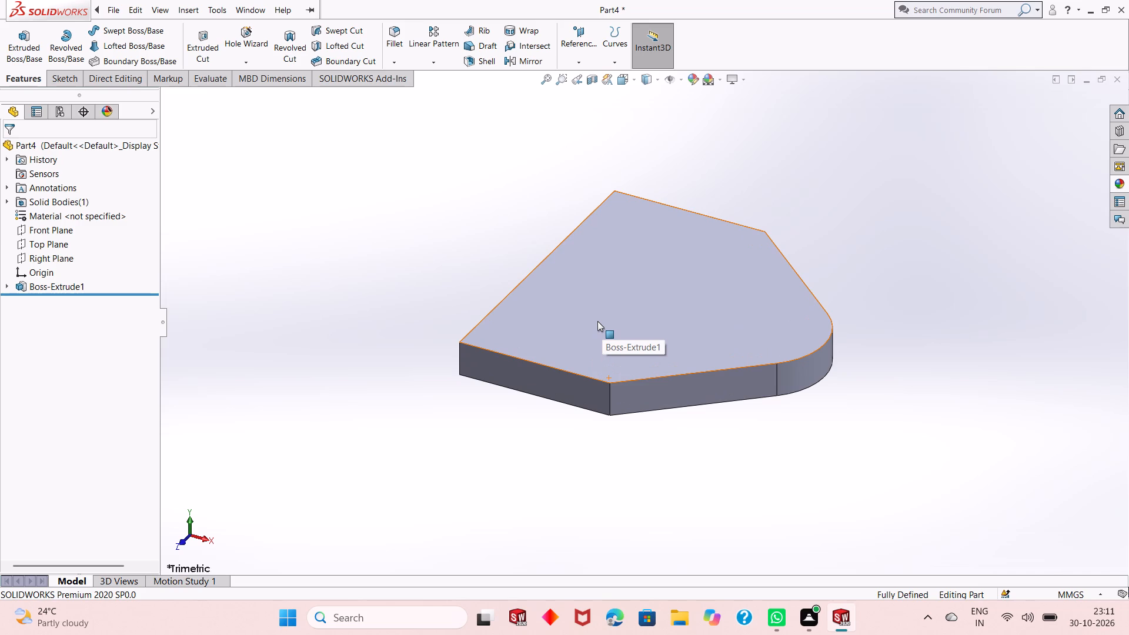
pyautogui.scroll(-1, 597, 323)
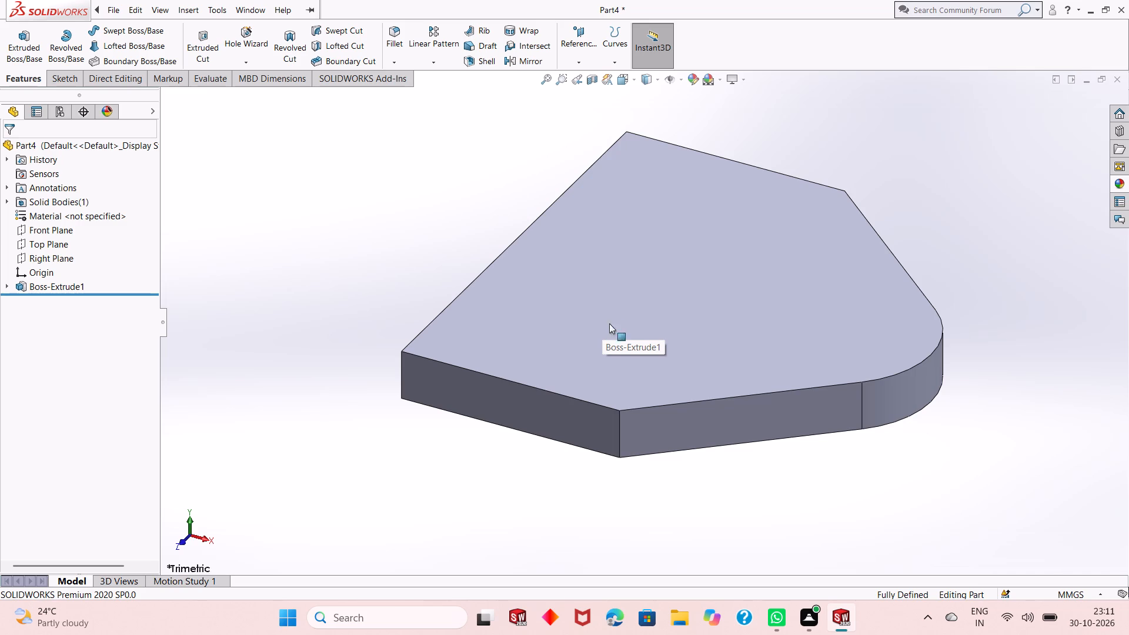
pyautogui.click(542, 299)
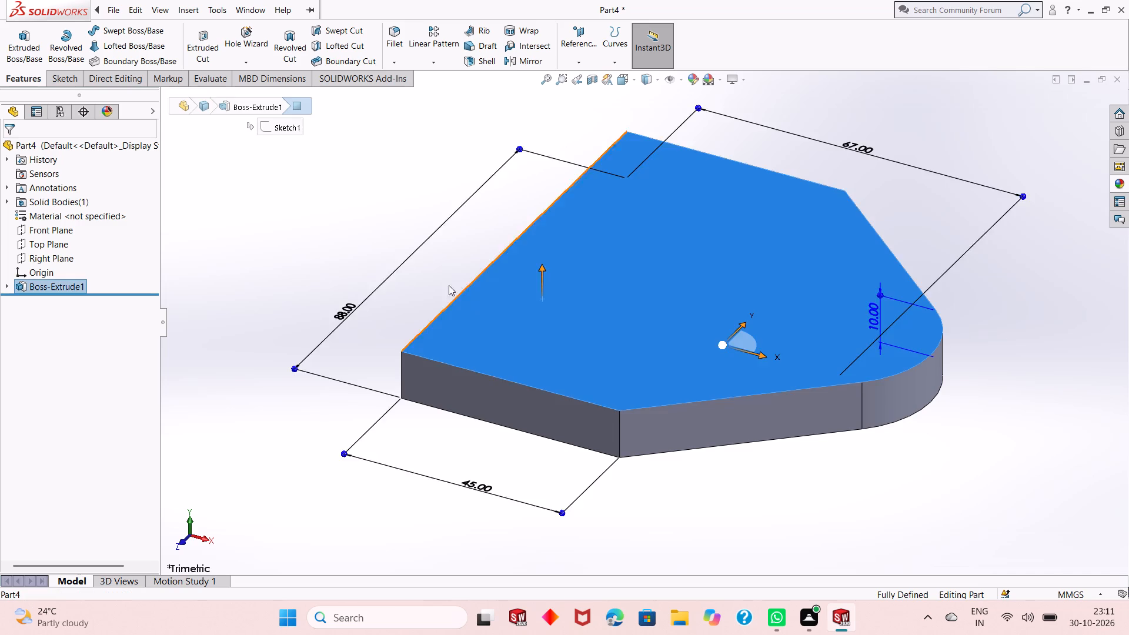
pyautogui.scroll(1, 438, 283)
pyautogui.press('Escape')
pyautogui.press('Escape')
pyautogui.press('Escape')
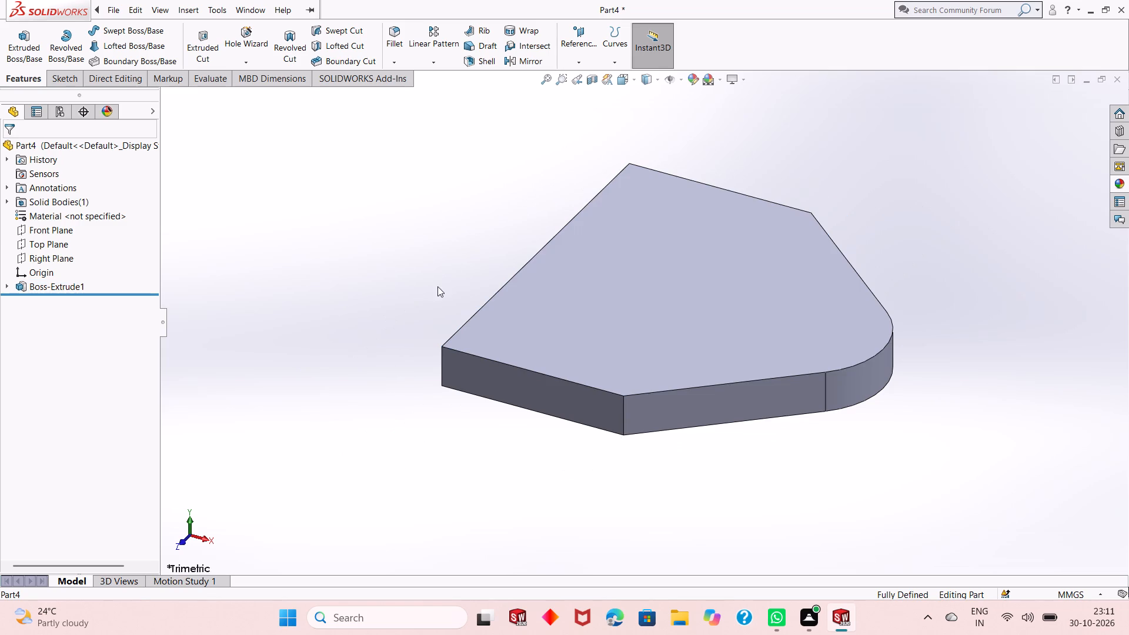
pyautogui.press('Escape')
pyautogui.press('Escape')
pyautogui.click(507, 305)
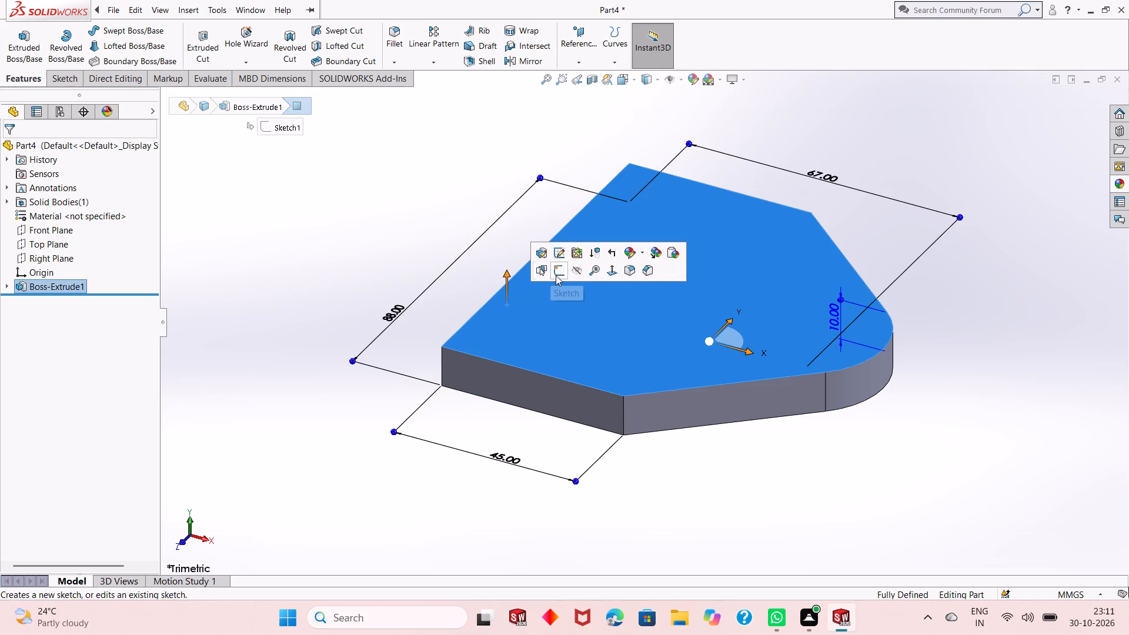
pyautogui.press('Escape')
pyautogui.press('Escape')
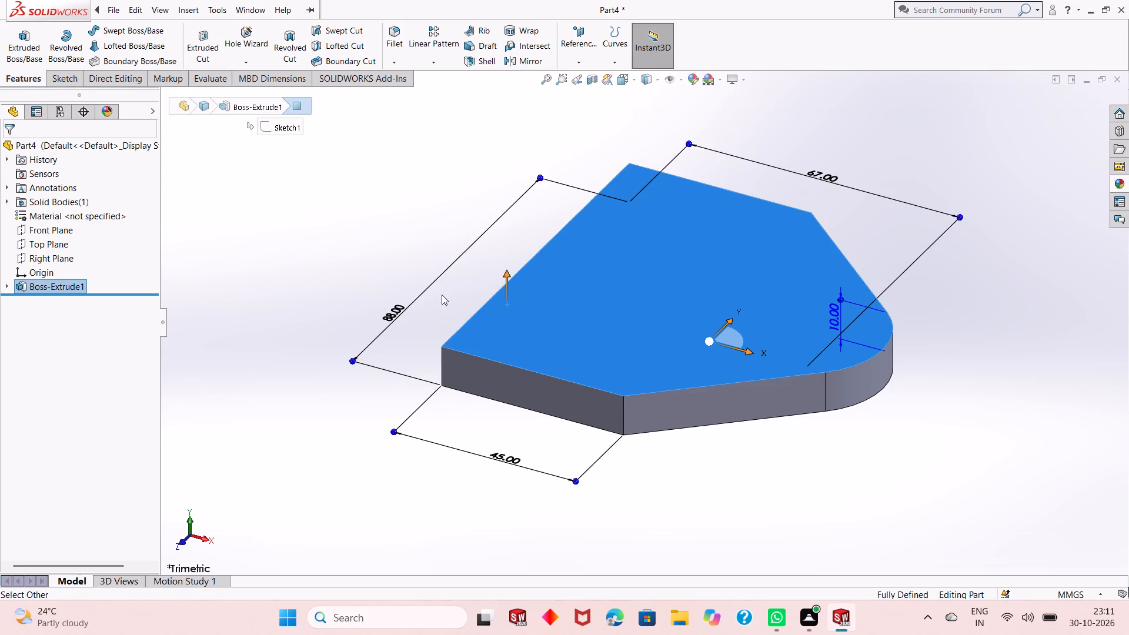
# On the plate's bottom face, sketch a corner rectangle about 12.4 mm wide, outside and along the full length of its straight 88 mm edge.
pyautogui.moveTo(423, 390); pyautogui.dragTo(466, 212, button='middle')
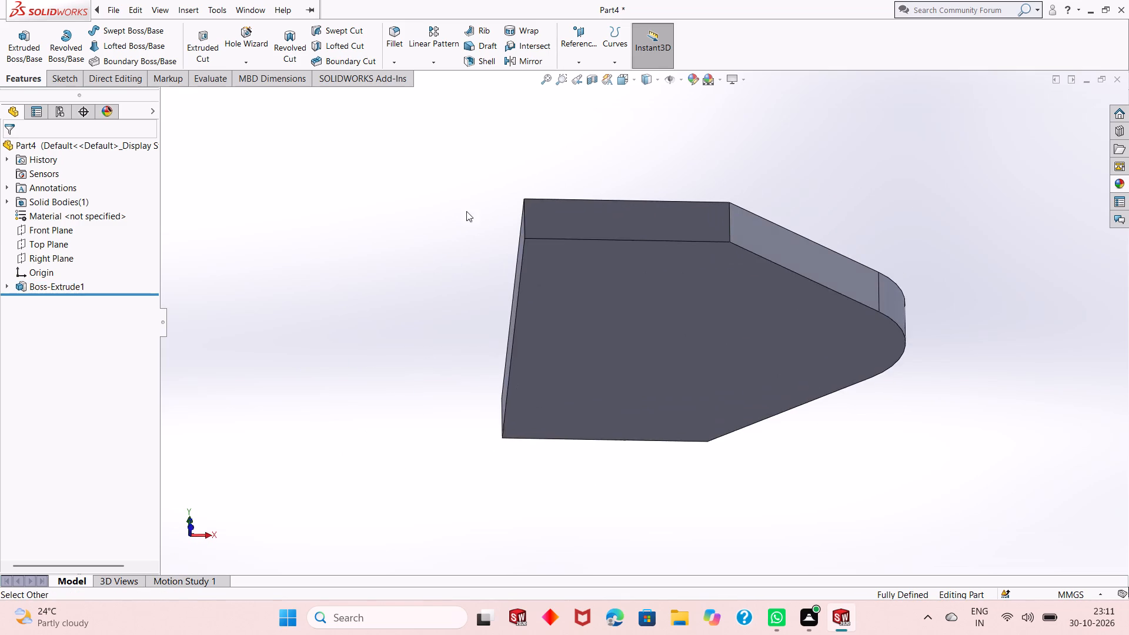
pyautogui.click(549, 319)
pyautogui.click(597, 289)
pyautogui.press('Escape')
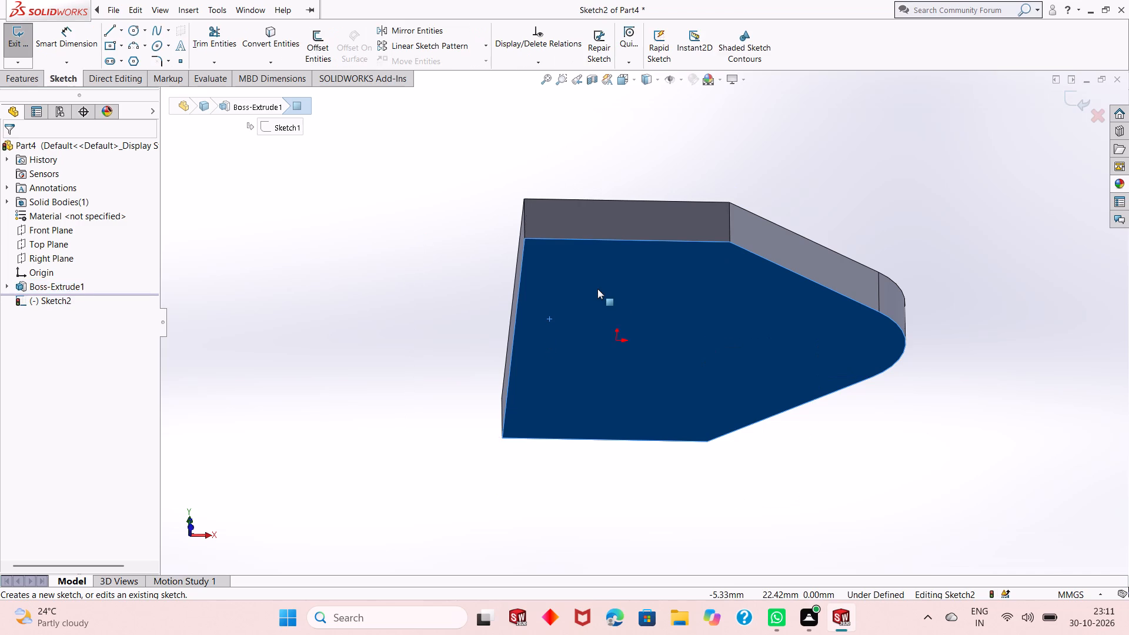
pyautogui.hotkey('ctrl', '8')
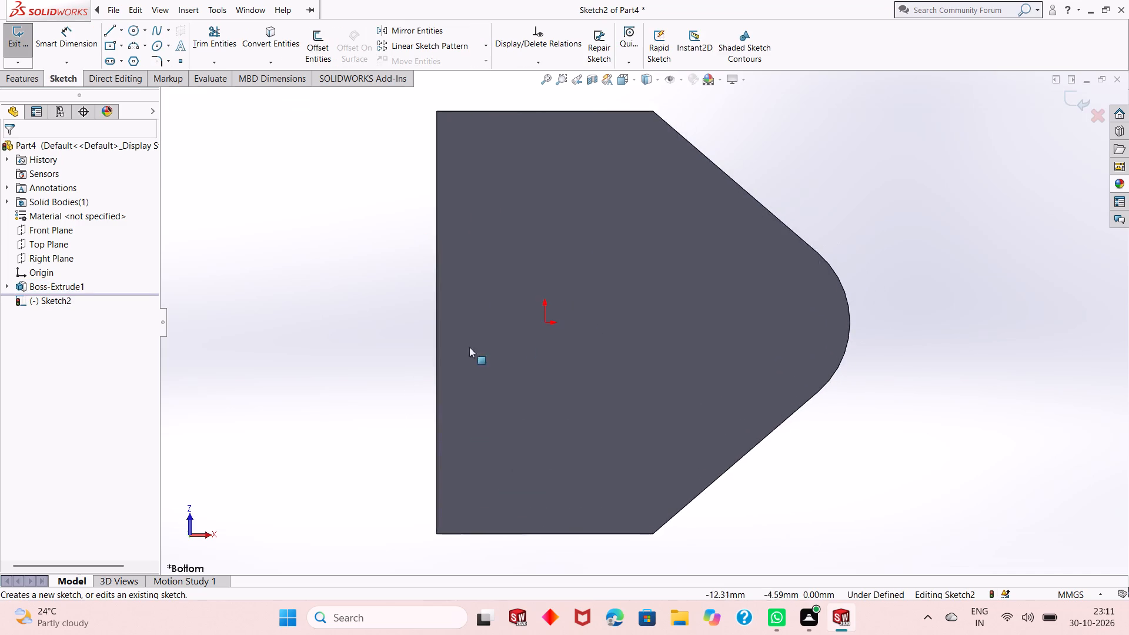
pyautogui.scroll(2, 452, 353)
pyautogui.click(122, 48)
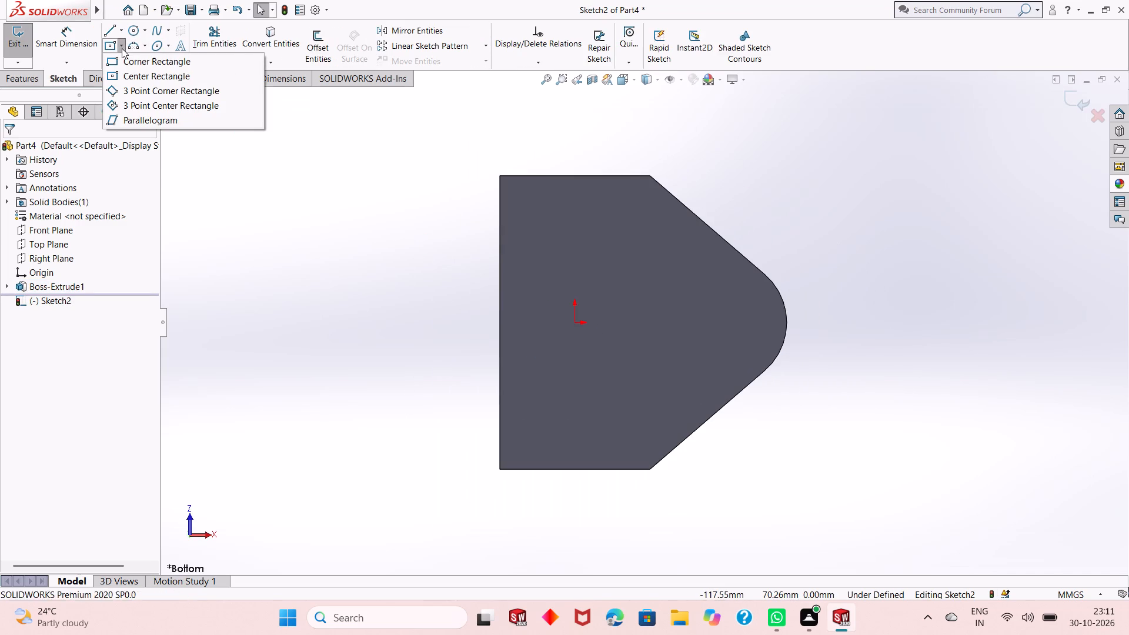
pyautogui.click(128, 65)
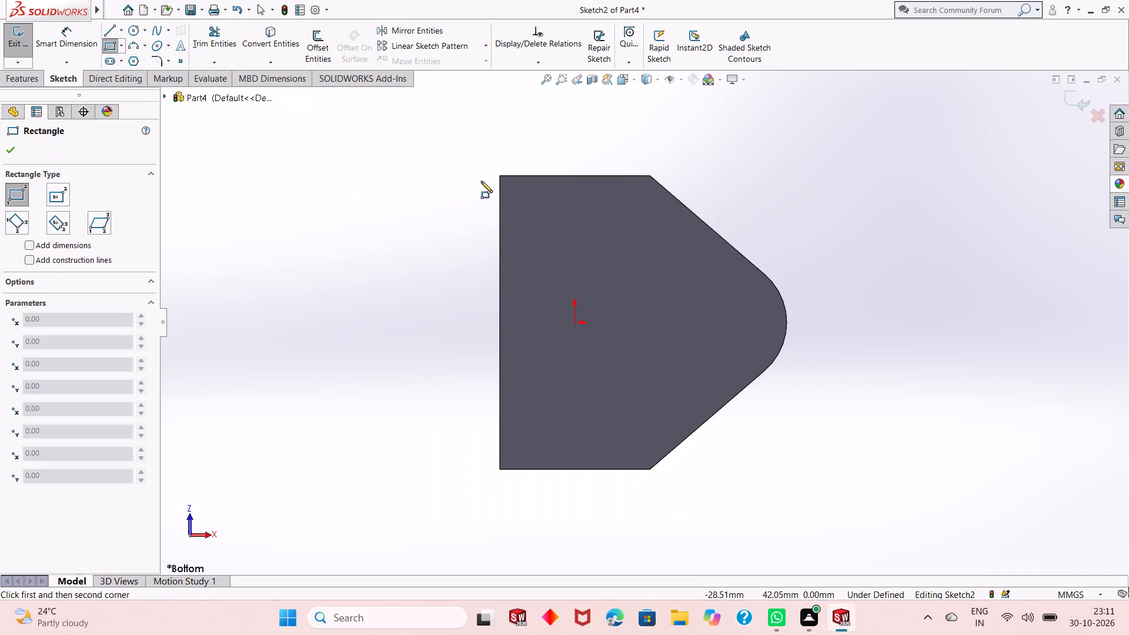
pyautogui.click(499, 175)
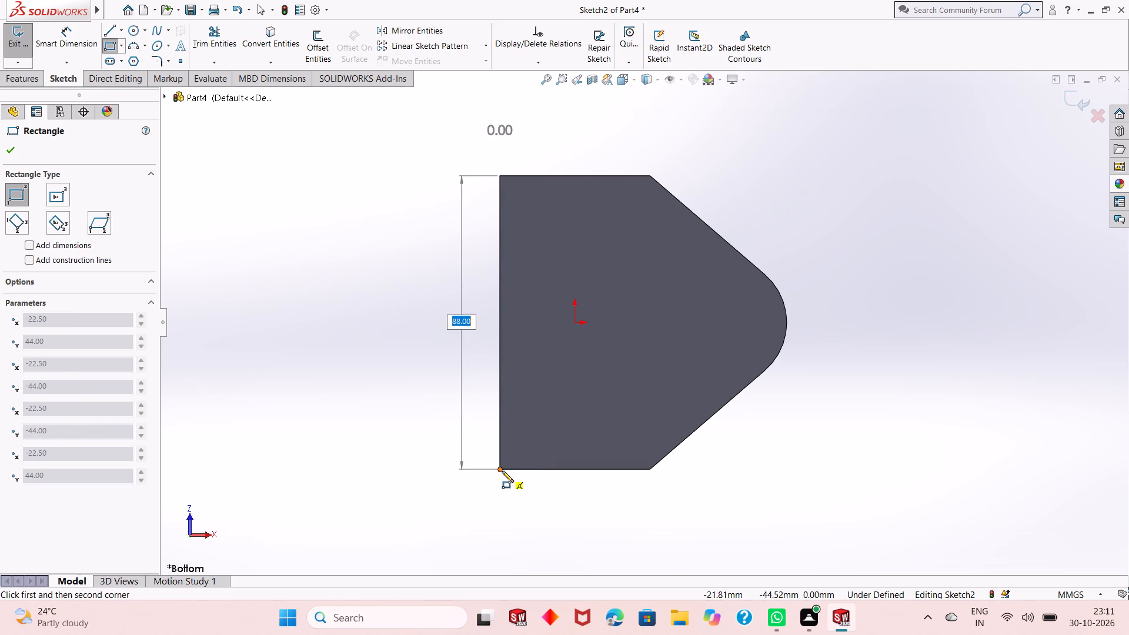
pyautogui.click(459, 471)
pyautogui.press('Escape')
pyautogui.press('Escape')
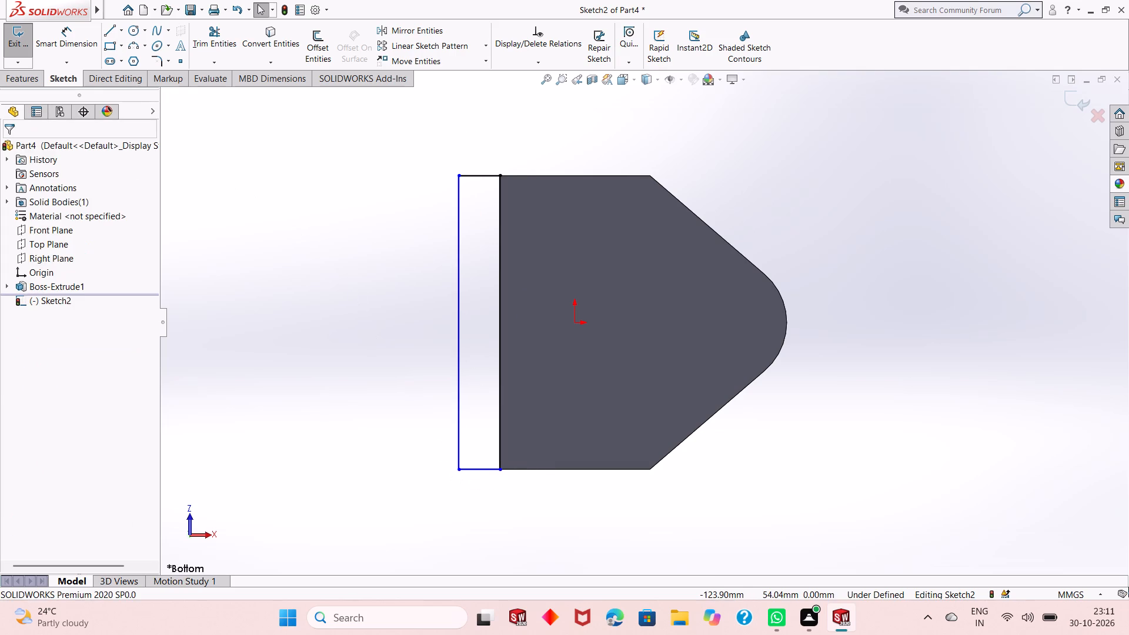
# Dimension the short side of the rectangle and set it to 13 mm.
pyautogui.click(74, 33)
pyautogui.click(482, 472)
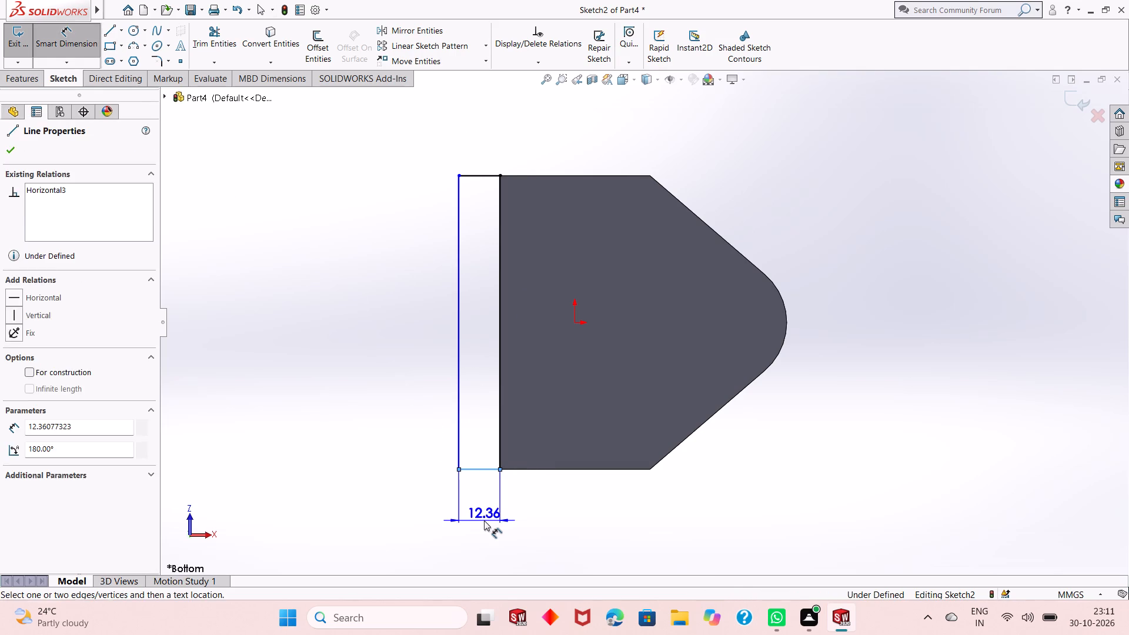
pyautogui.click(484, 520)
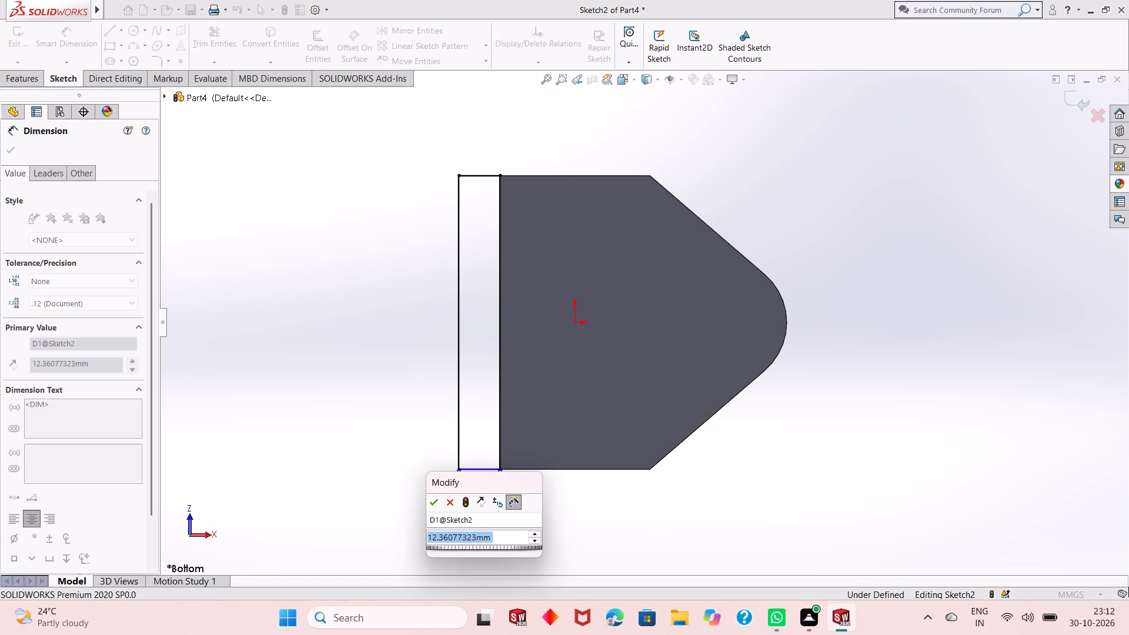
pyautogui.write('13')
pyautogui.press('Return')
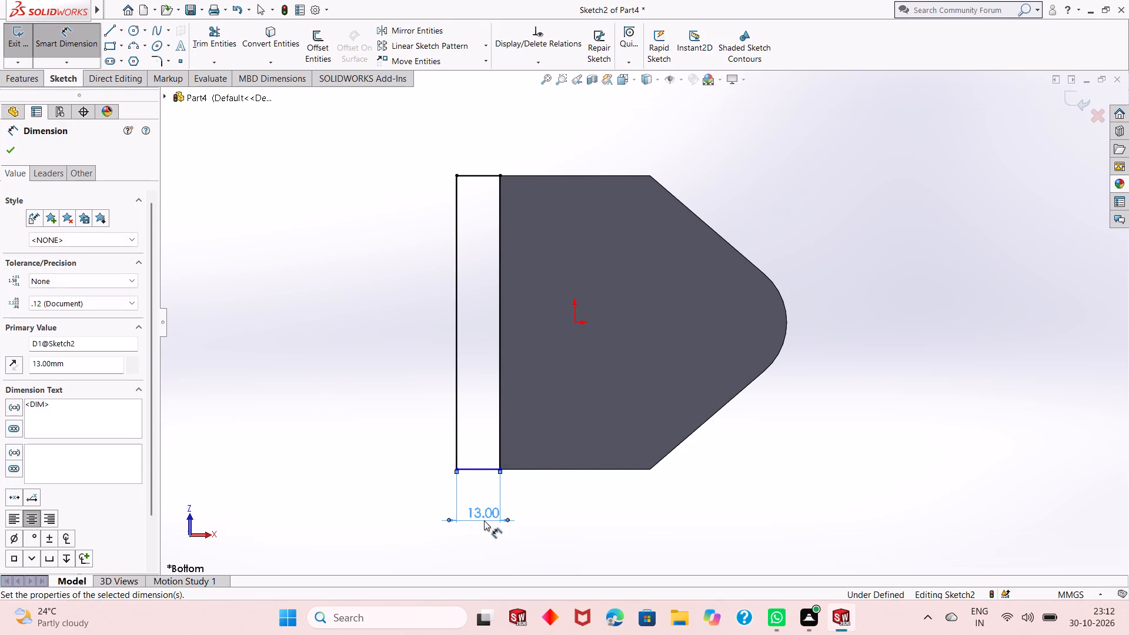
# Dimension the length of the rectangle's long outer side.
pyautogui.click(457, 406)
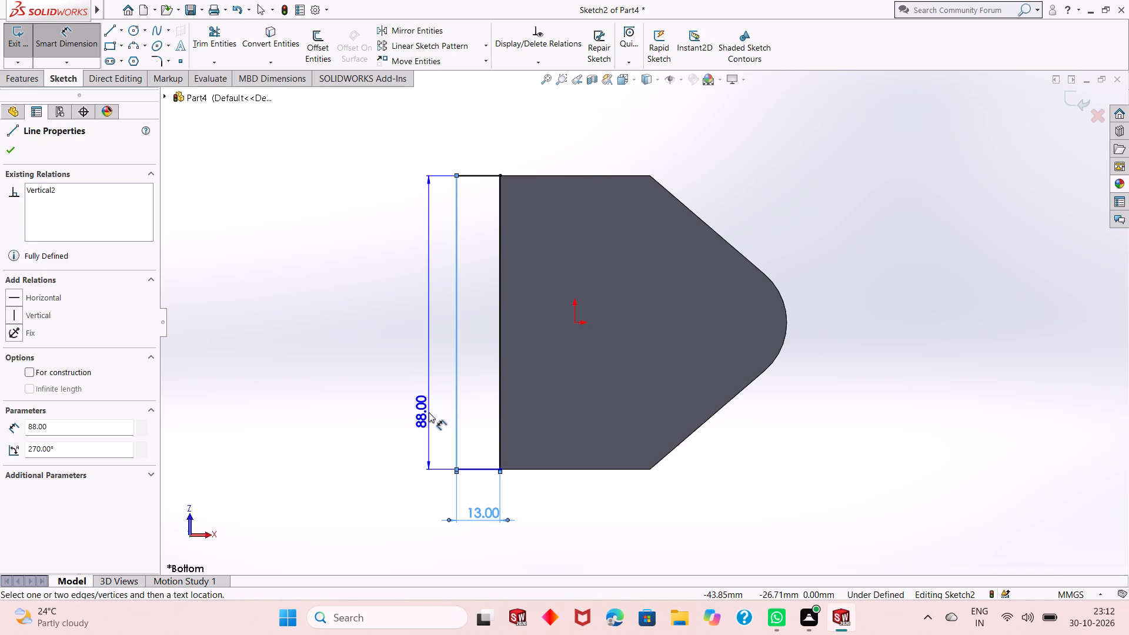
pyautogui.click(429, 412)
pyautogui.click(378, 395)
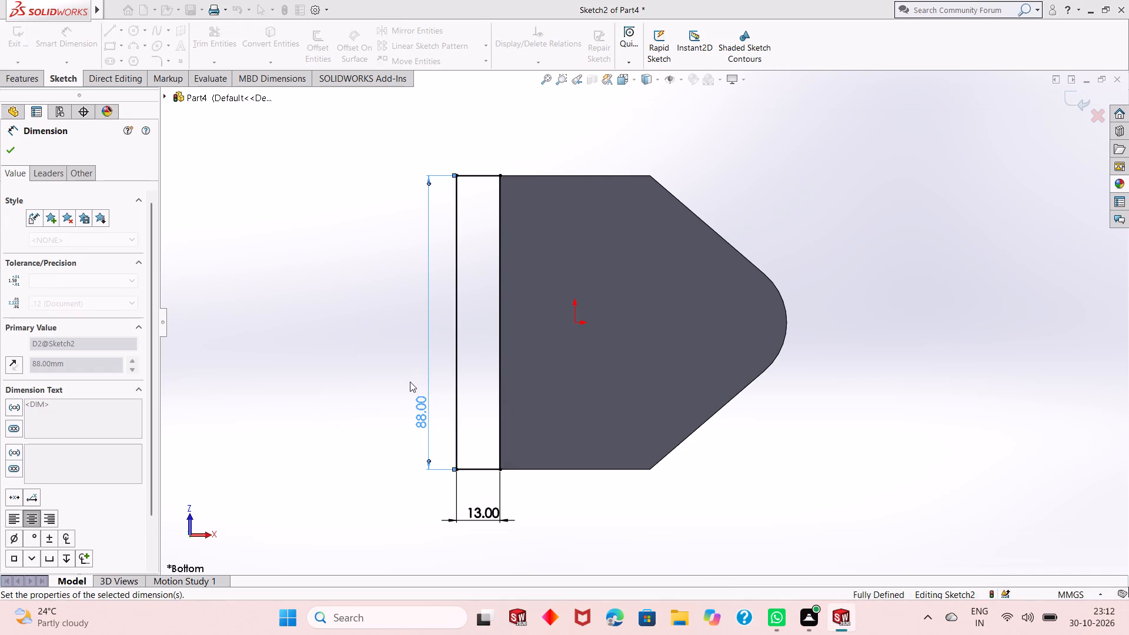
pyautogui.rightClick(357, 334)
pyautogui.click(391, 373)
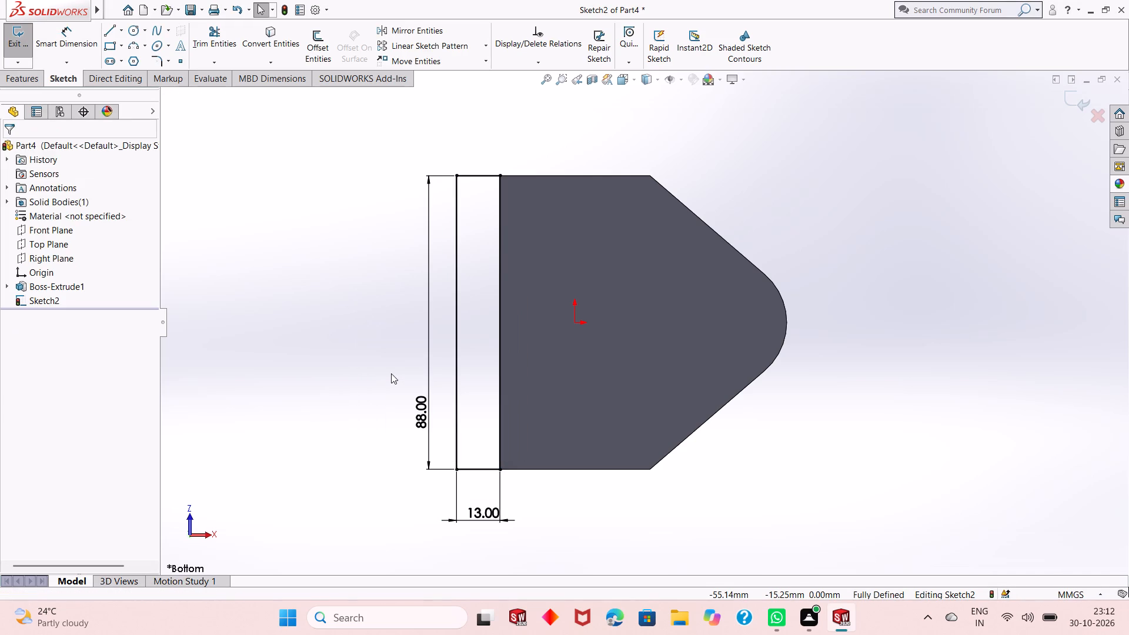
# Extrude the rectangle as a merged boss with a 40 mm blind depth, reversed so it rises past the plate's top face.
pyautogui.scroll(1, 573, 407)
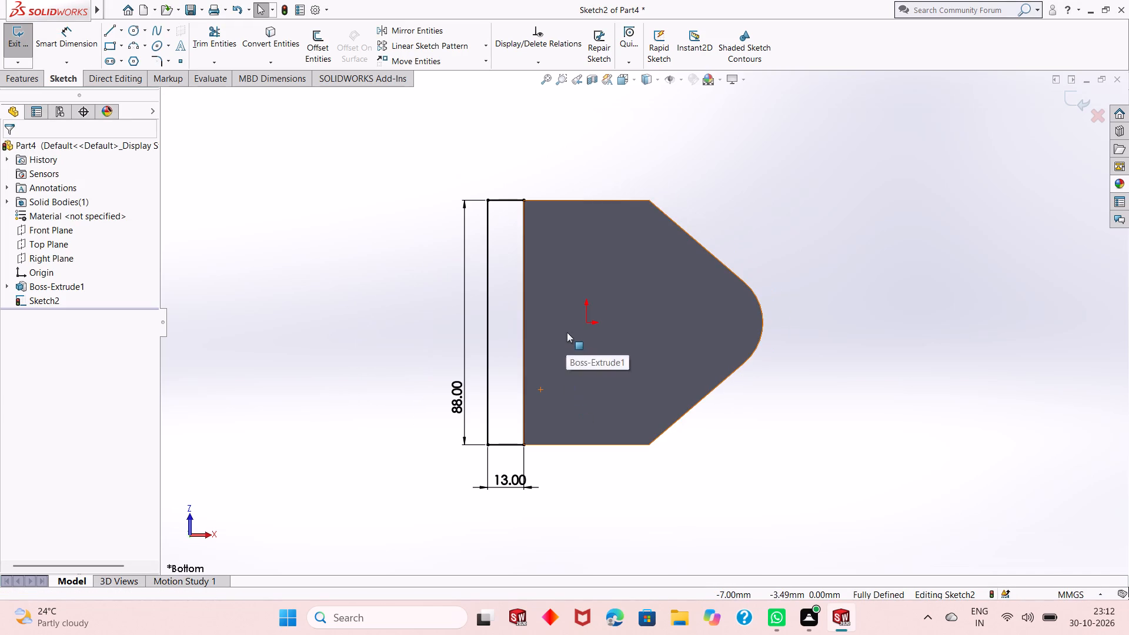
pyautogui.moveTo(567, 334); pyautogui.dragTo(570, 507, button='middle')
pyautogui.moveTo(610, 368); pyautogui.dragTo(600, 528, button='middle')
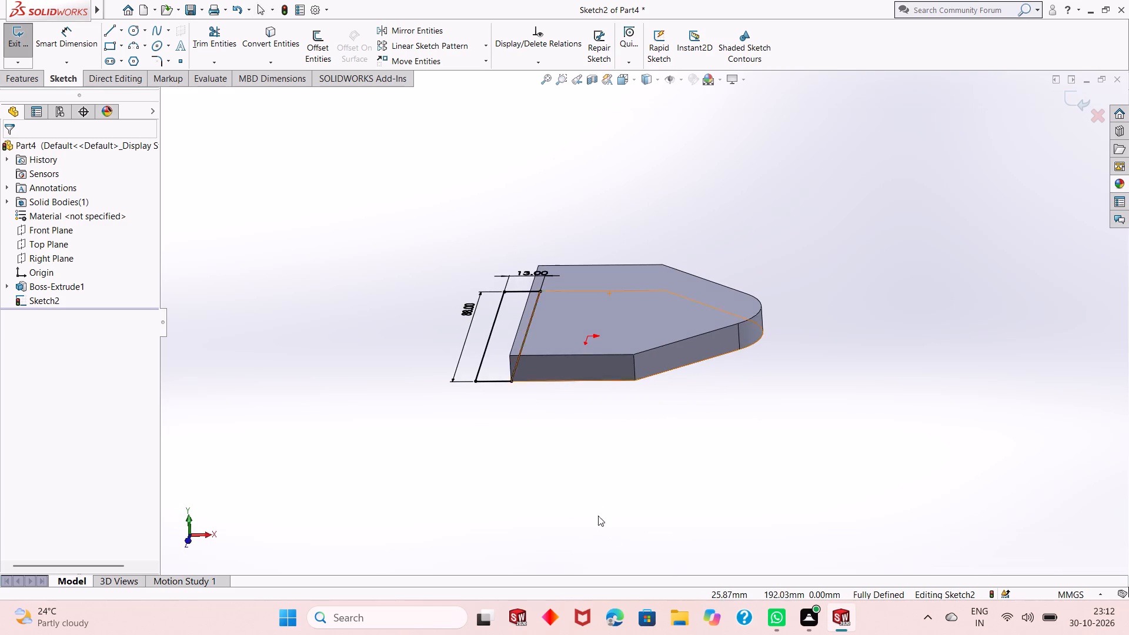
pyautogui.scroll(2, 564, 398)
pyautogui.scroll(-3, 567, 247)
pyautogui.scroll(1, 604, 387)
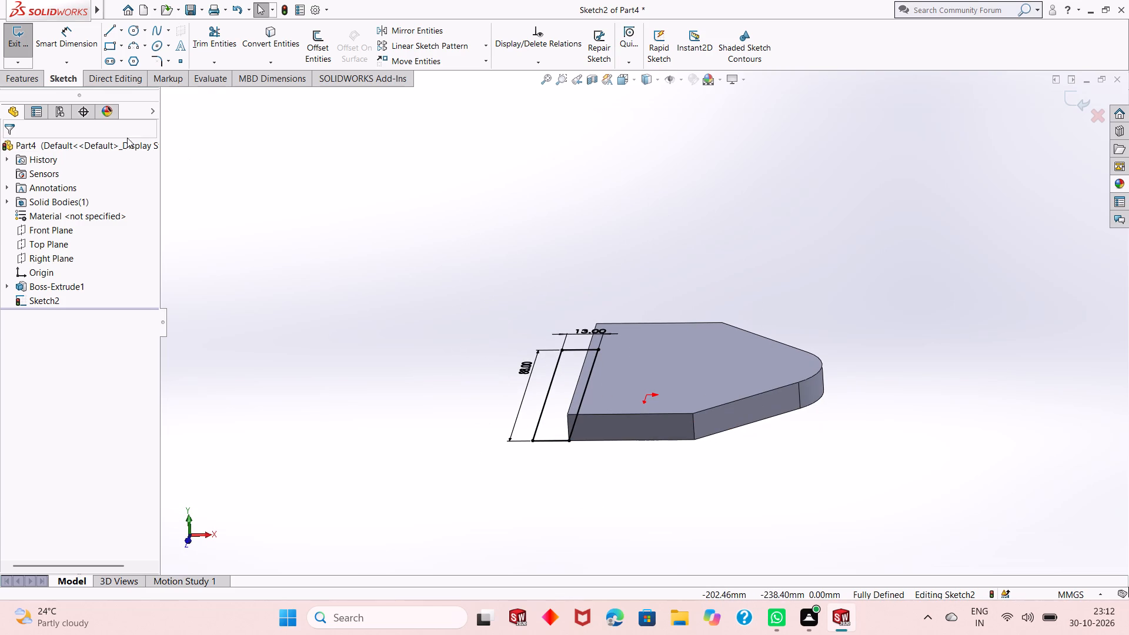
pyautogui.click(32, 75)
pyautogui.click(26, 48)
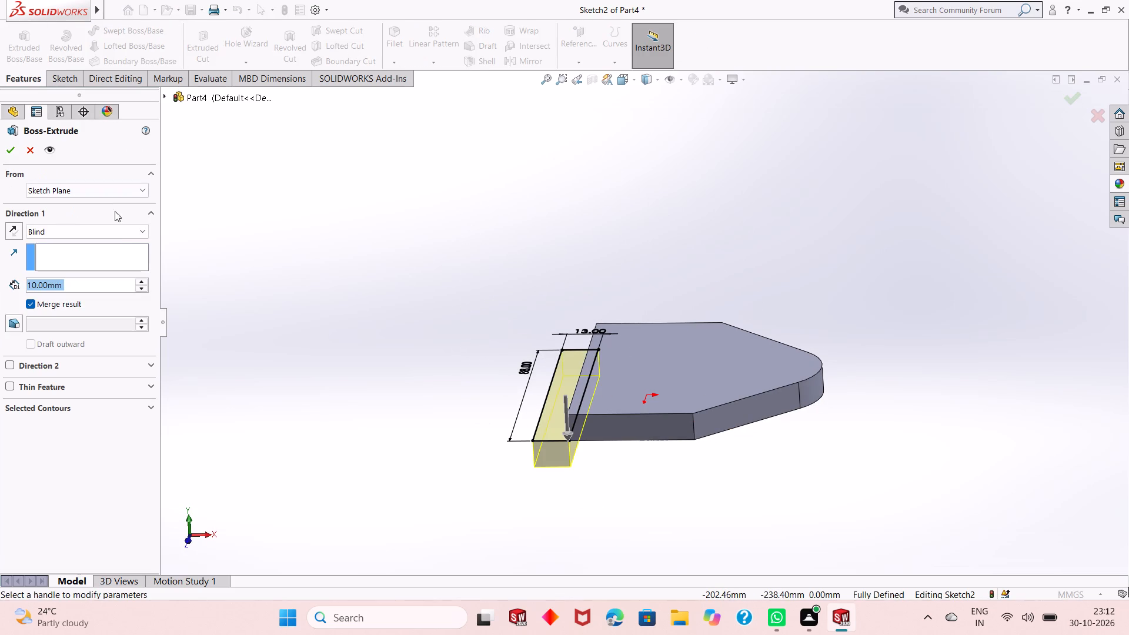
pyautogui.click(13, 237)
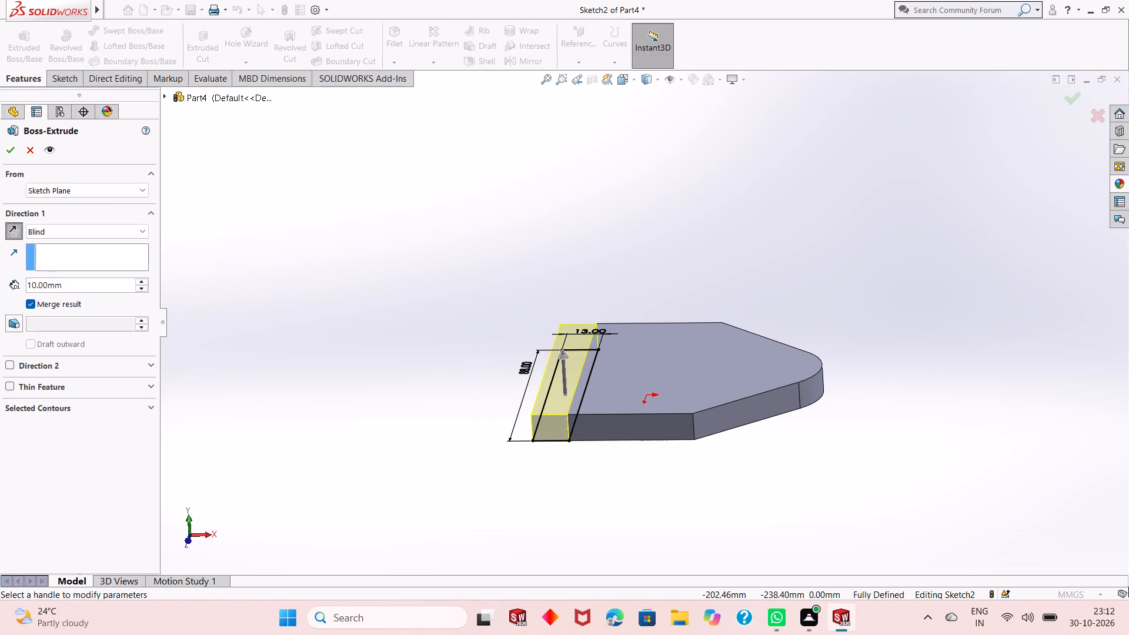
pyautogui.doubleClick(79, 288)
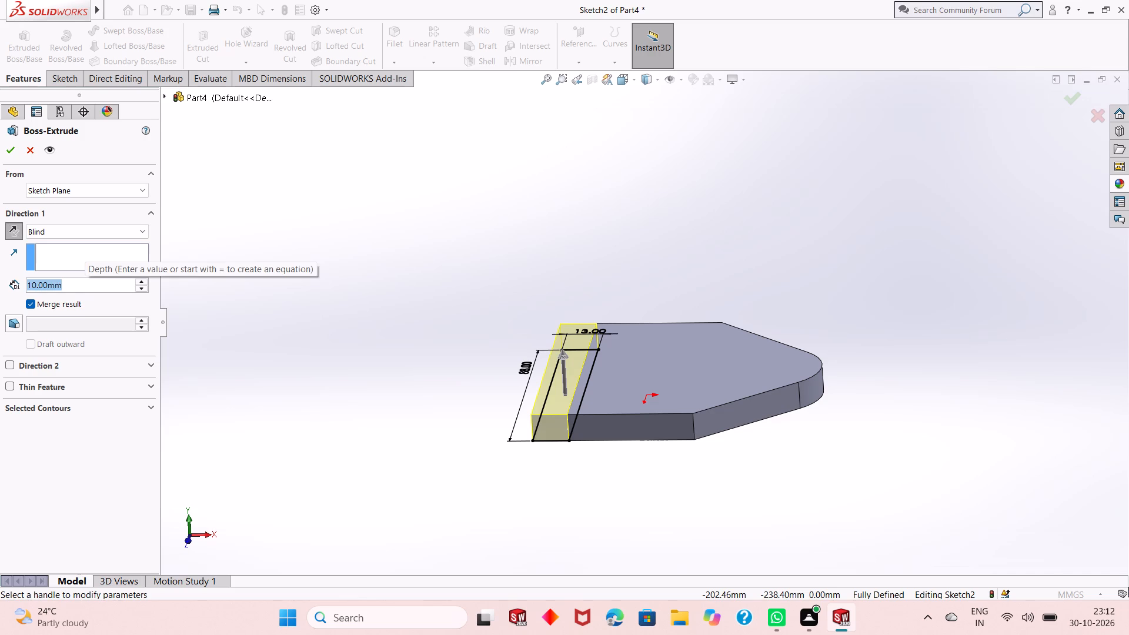
pyautogui.write('40')
pyautogui.press('Return')
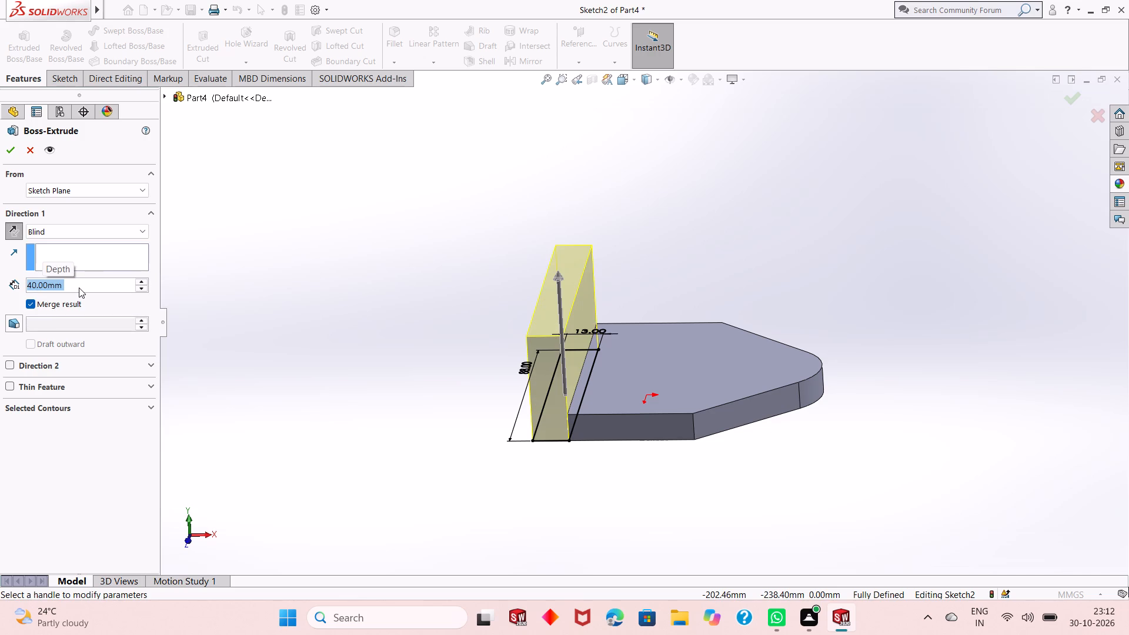
pyautogui.click(6, 151)
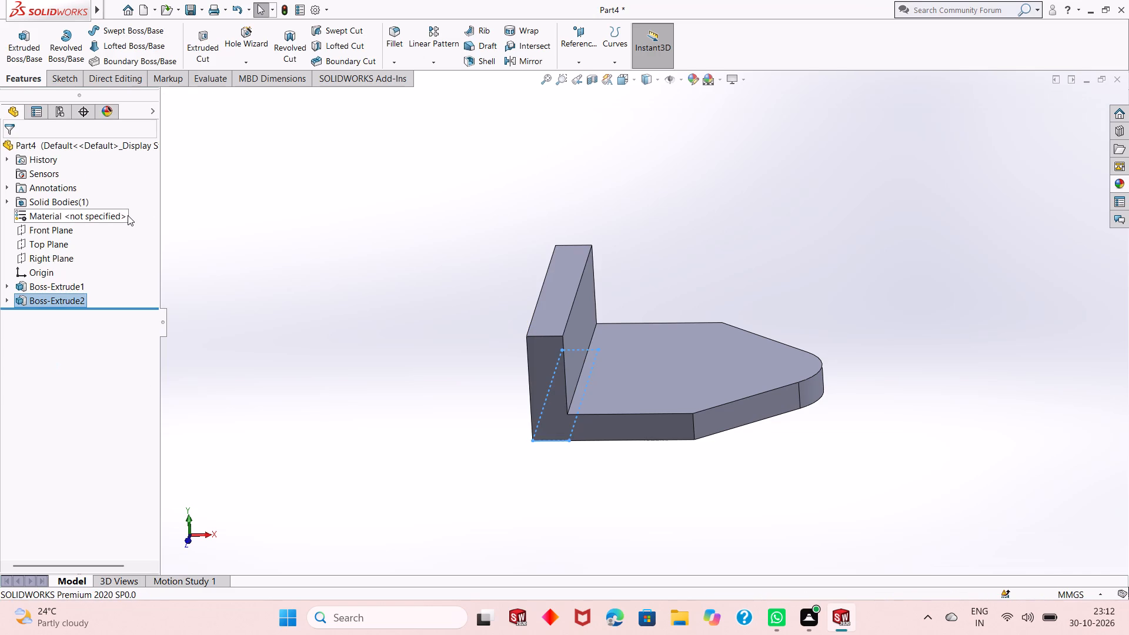
# On the wall's inner face, sketch a corner rectangle about 26 mm wide, from the wall's top edge down to the plate.
pyautogui.moveTo(285, 301); pyautogui.dragTo(245, 264, button='middle')
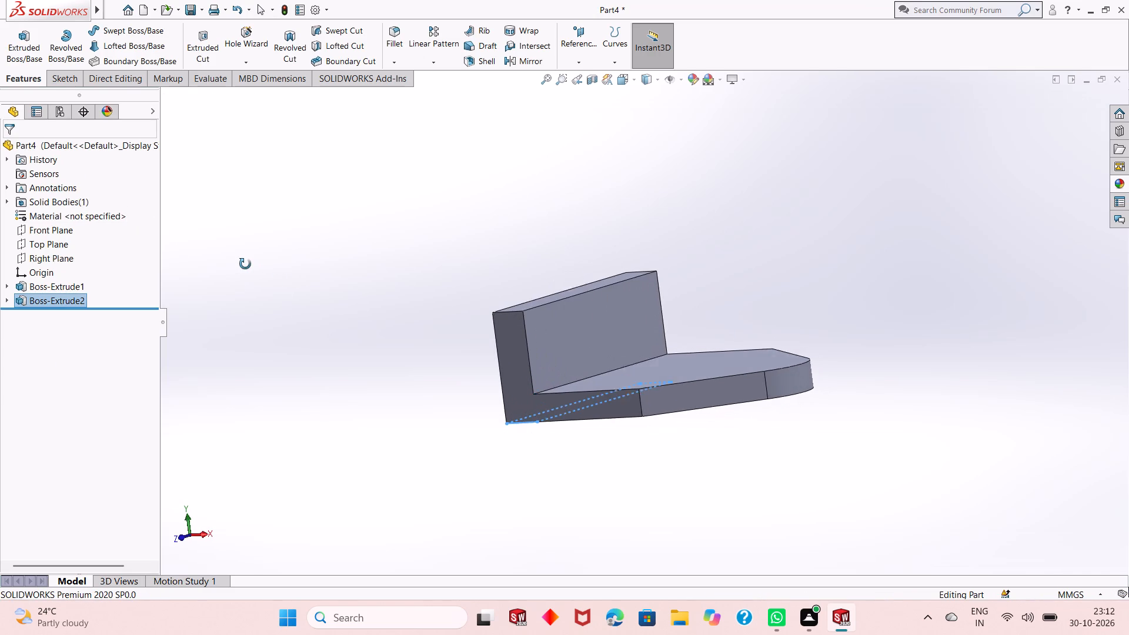
pyautogui.moveTo(245, 264); pyautogui.dragTo(238, 264, button='middle')
pyautogui.click(249, 302)
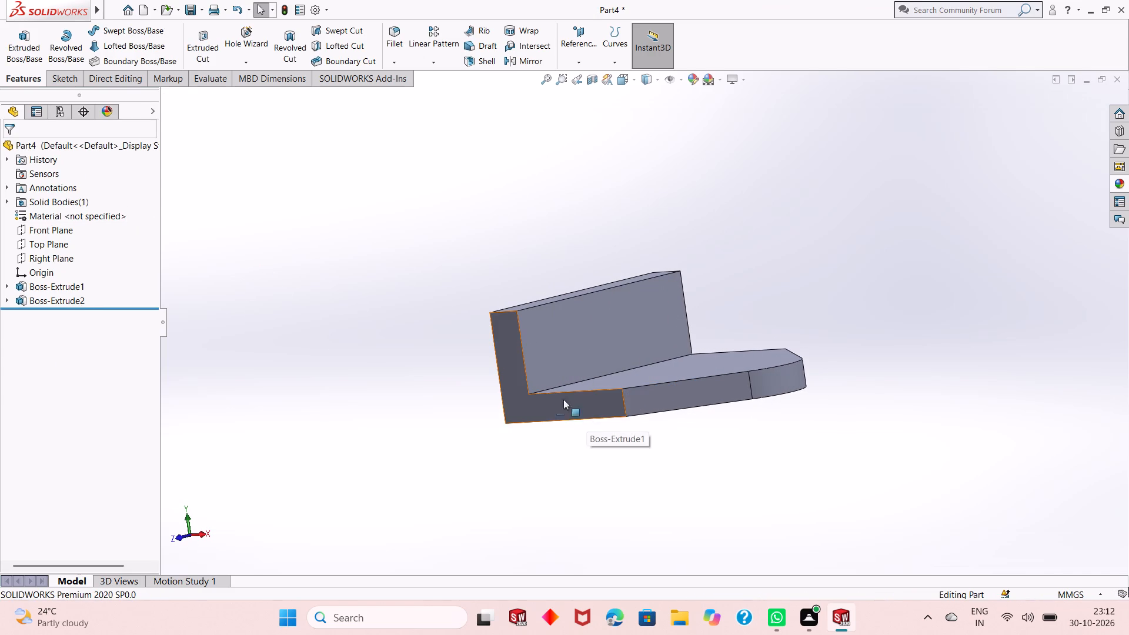
pyautogui.moveTo(548, 398); pyautogui.dragTo(540, 469, button='middle')
pyautogui.scroll(-1, 574, 327)
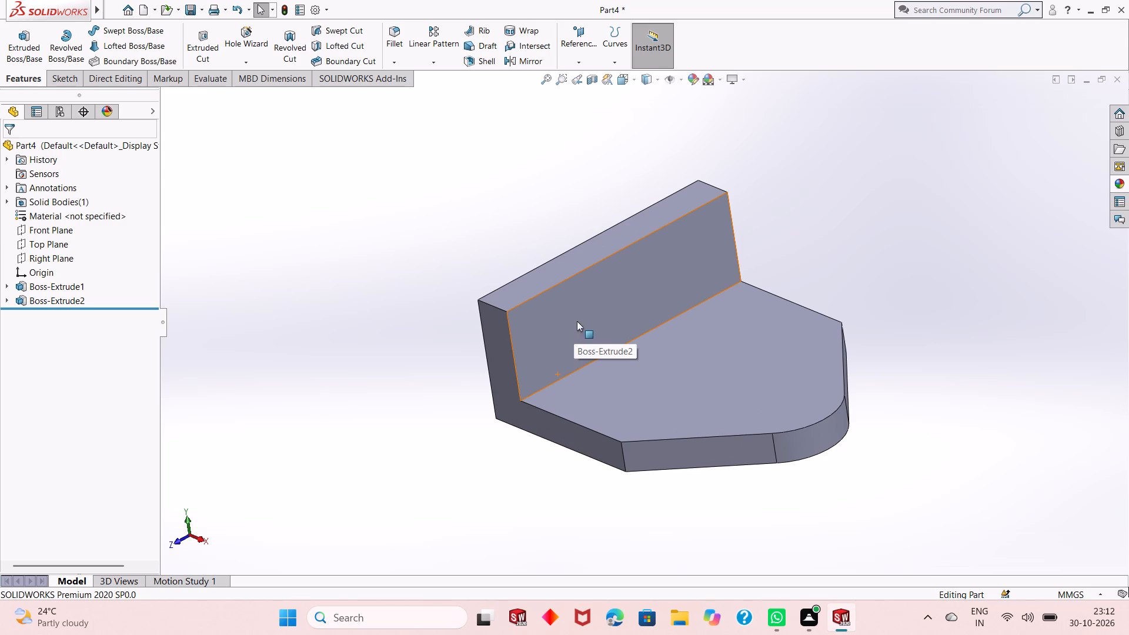
pyautogui.click(595, 323)
pyautogui.click(647, 286)
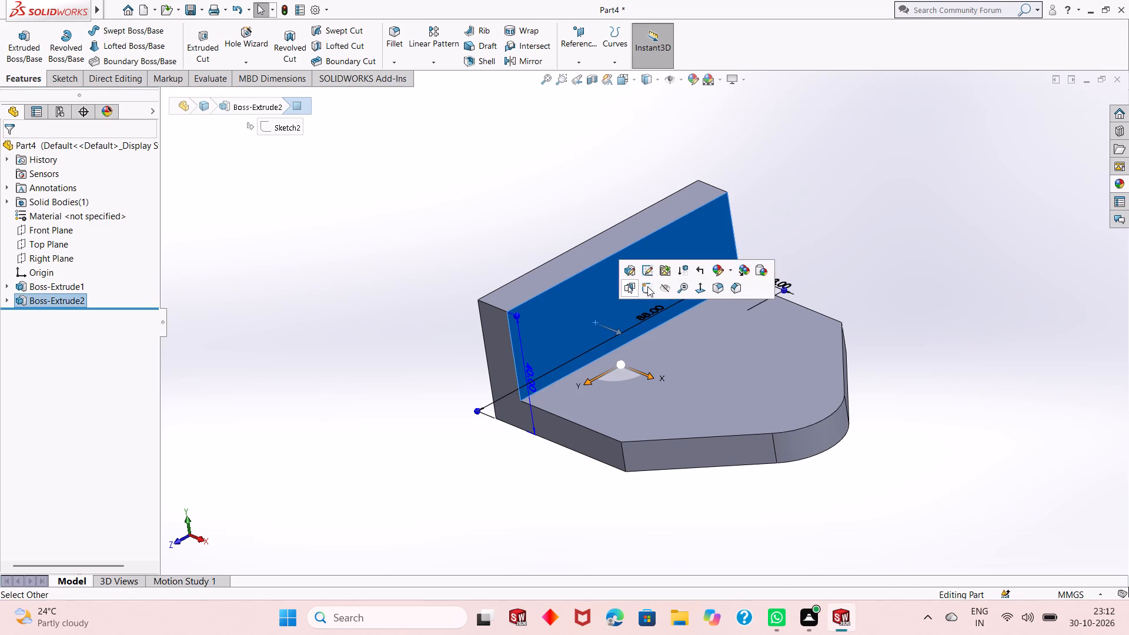
pyautogui.click(647, 286)
pyautogui.hotkey('ctrl', '8')
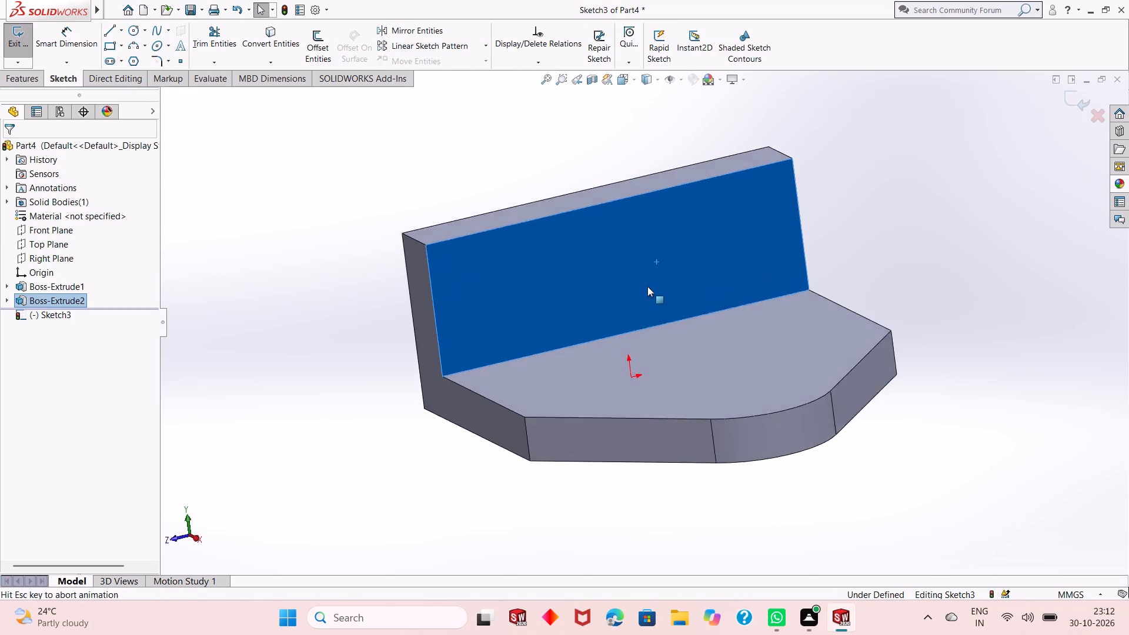
pyautogui.scroll(2, 627, 335)
pyautogui.click(851, 277)
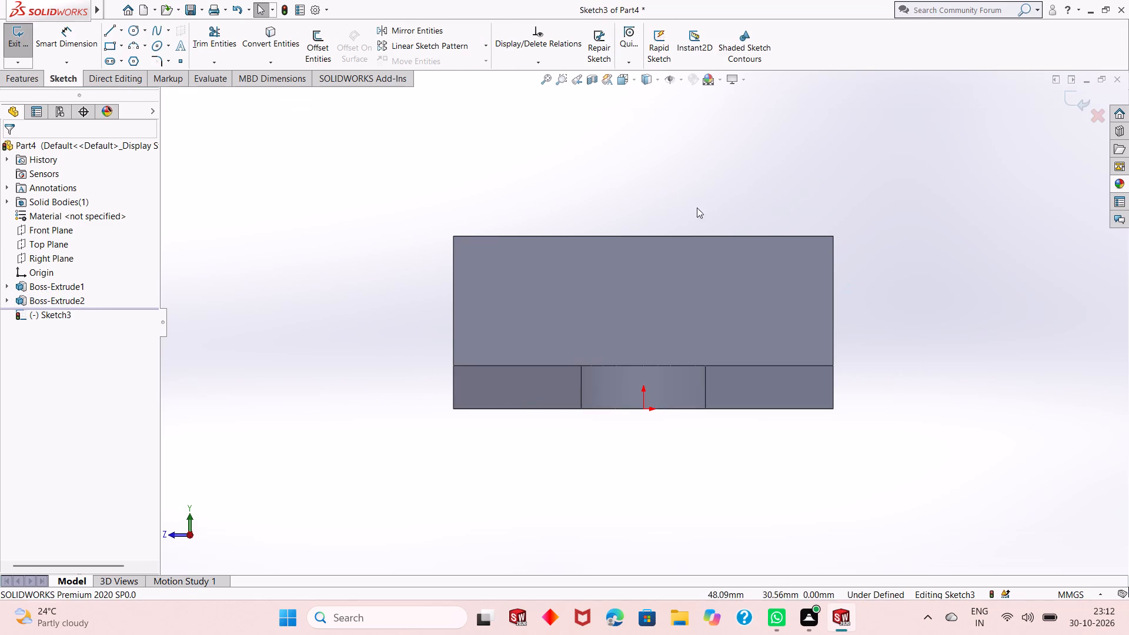
pyautogui.click(113, 49)
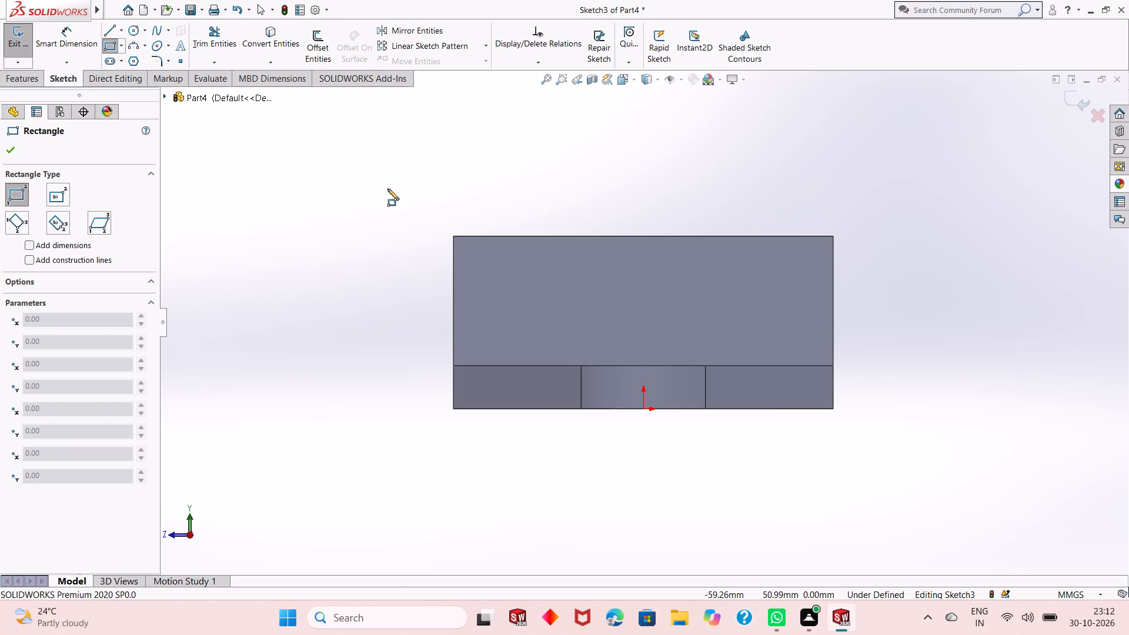
pyautogui.click(590, 238)
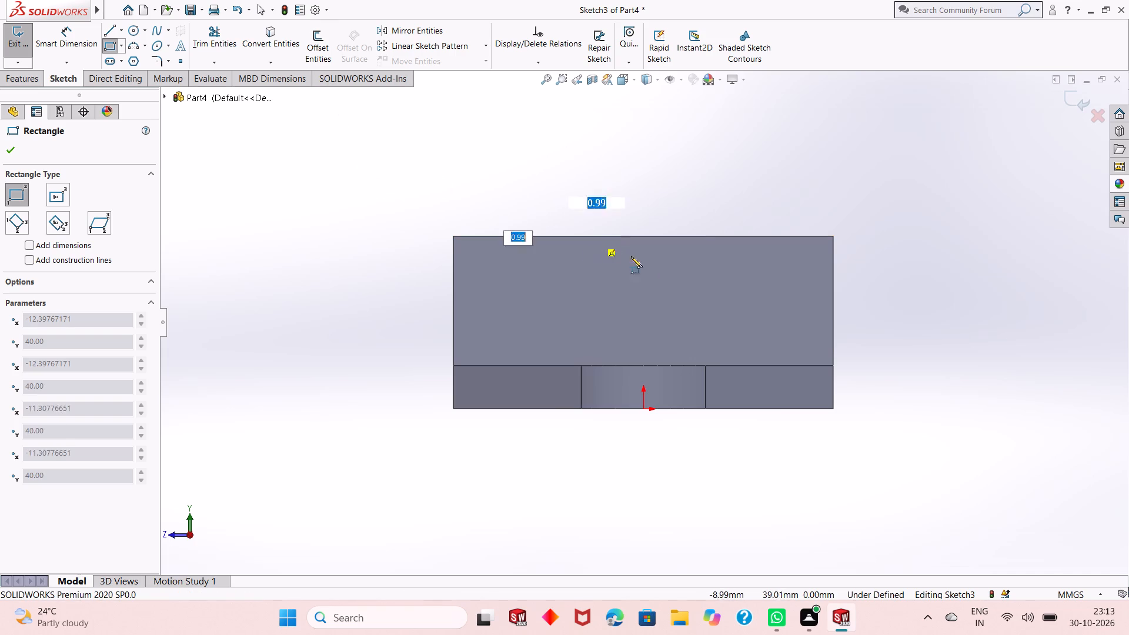
pyautogui.click(700, 367)
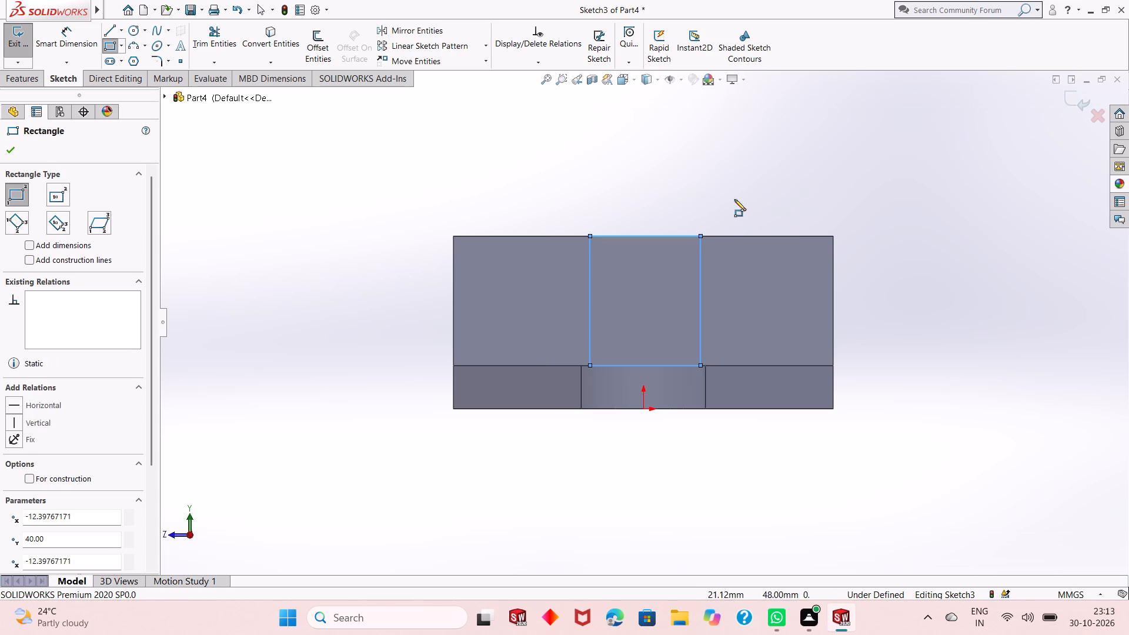
pyautogui.rightClick(733, 199)
pyautogui.click(746, 212)
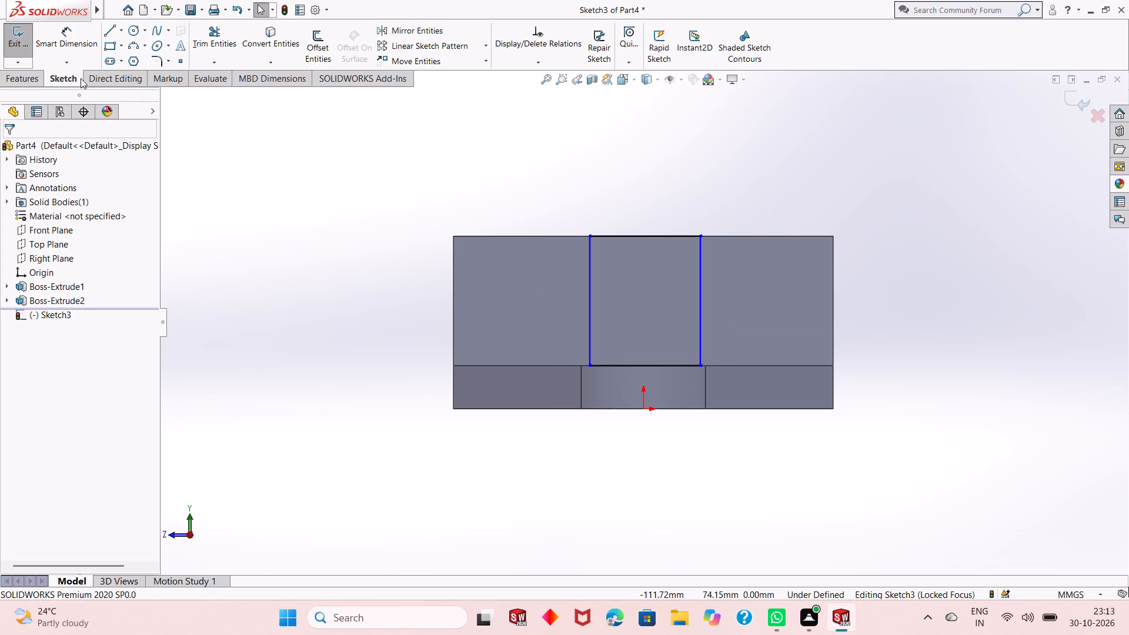
# Dimension the rectangle's bottom side and set its width to 38 mm.
pyautogui.click(70, 51)
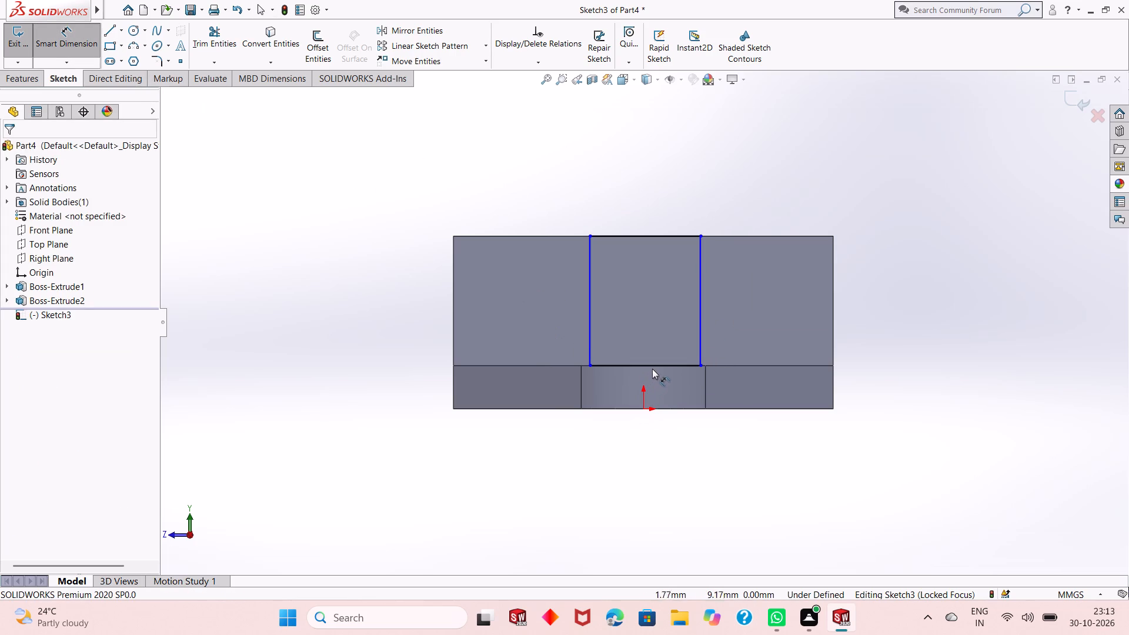
pyautogui.click(656, 366)
pyautogui.click(654, 445)
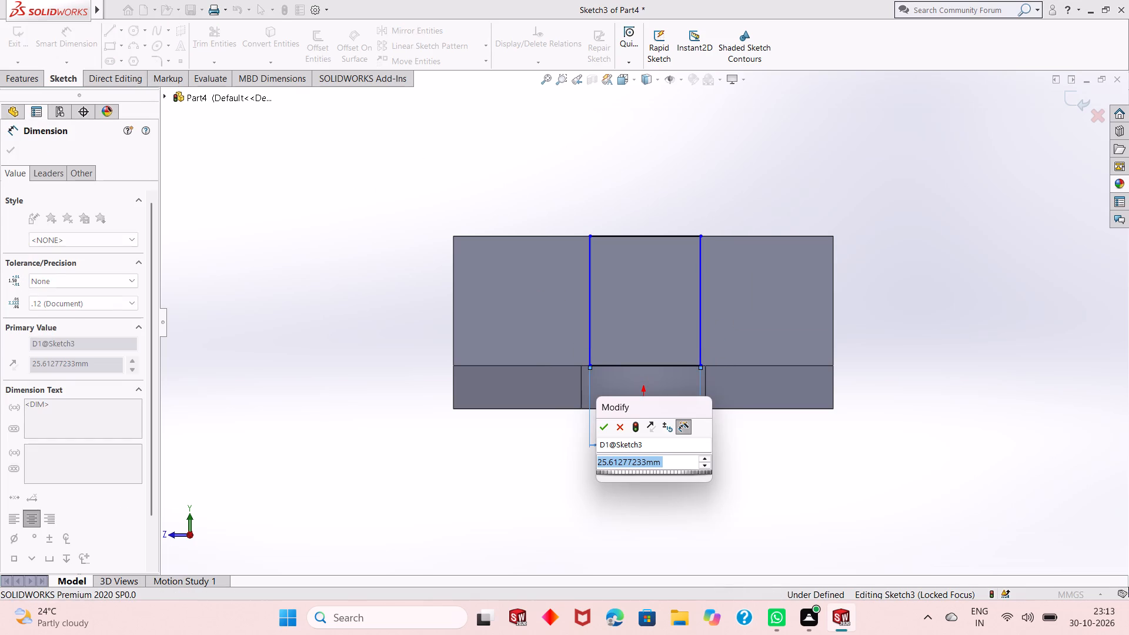
pyautogui.write('38')
pyautogui.press('Return')
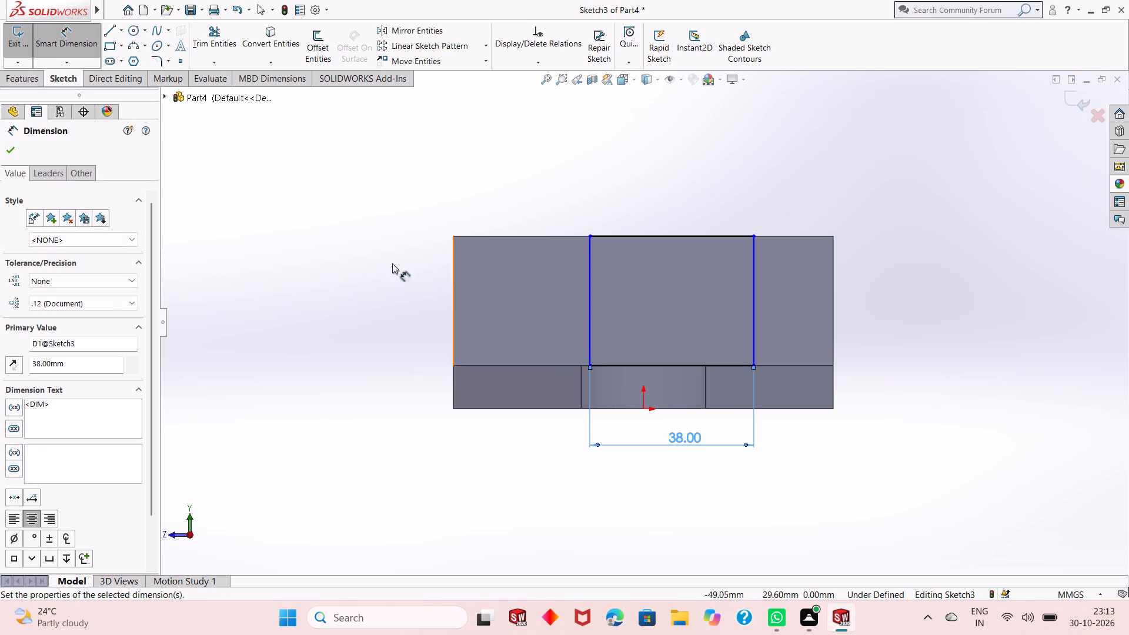
pyautogui.rightClick(320, 233)
pyautogui.click(369, 273)
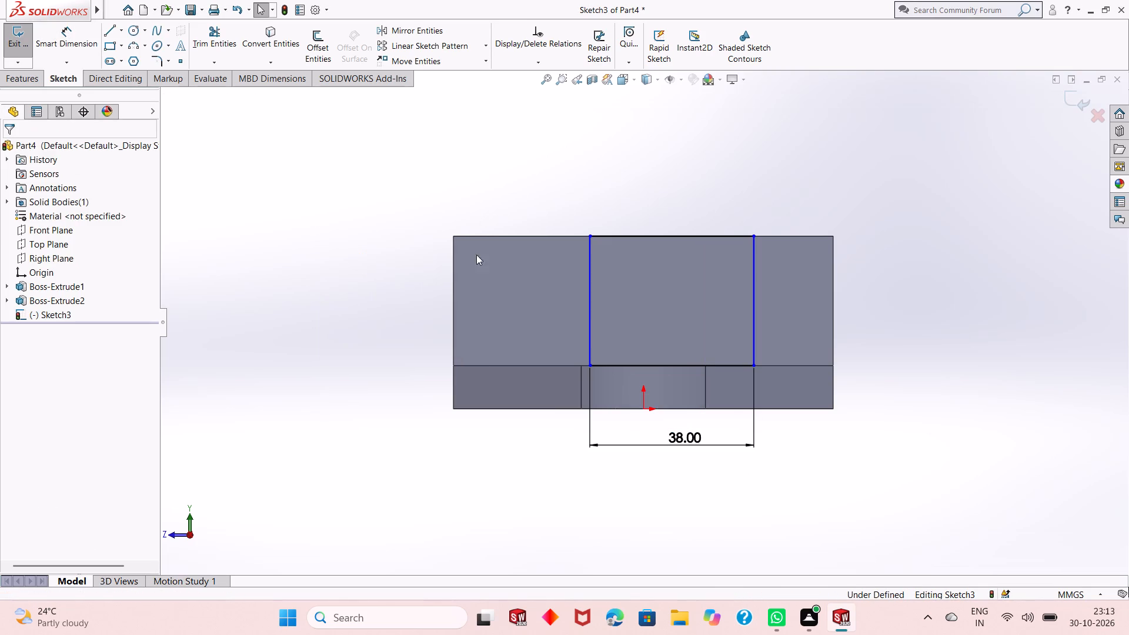
# Add a vertical relation between the midpoint of the rectangle's top side and the origin.
pyautogui.click(671, 237)
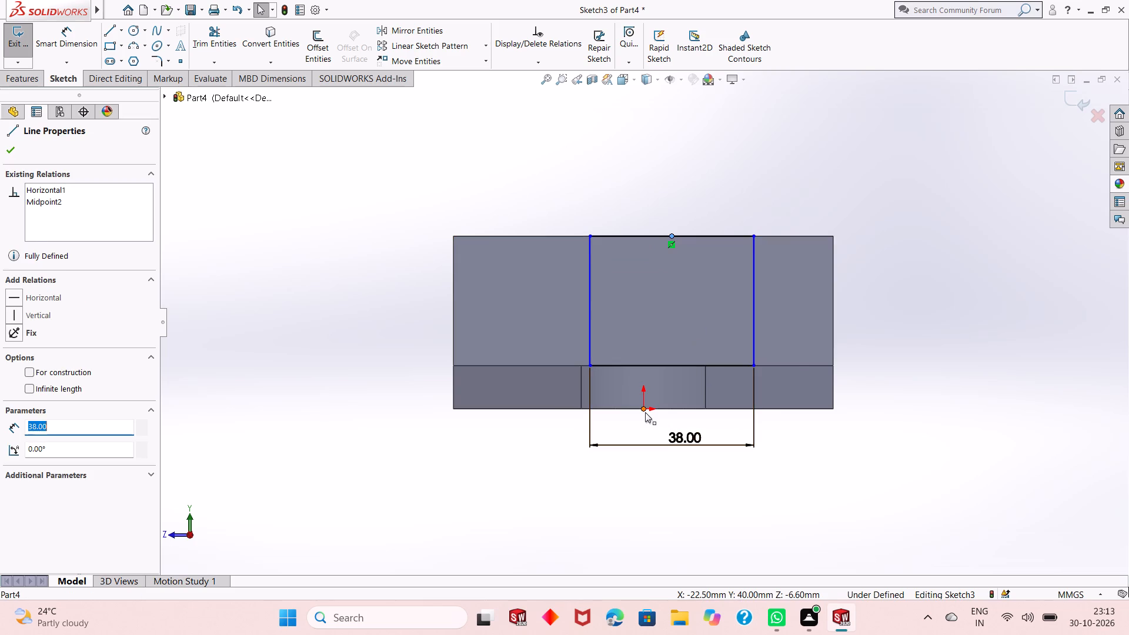
pyautogui.keyDown('ctrl'); pyautogui.click(645, 412); pyautogui.keyUp('ctrl')
pyautogui.click(693, 359)
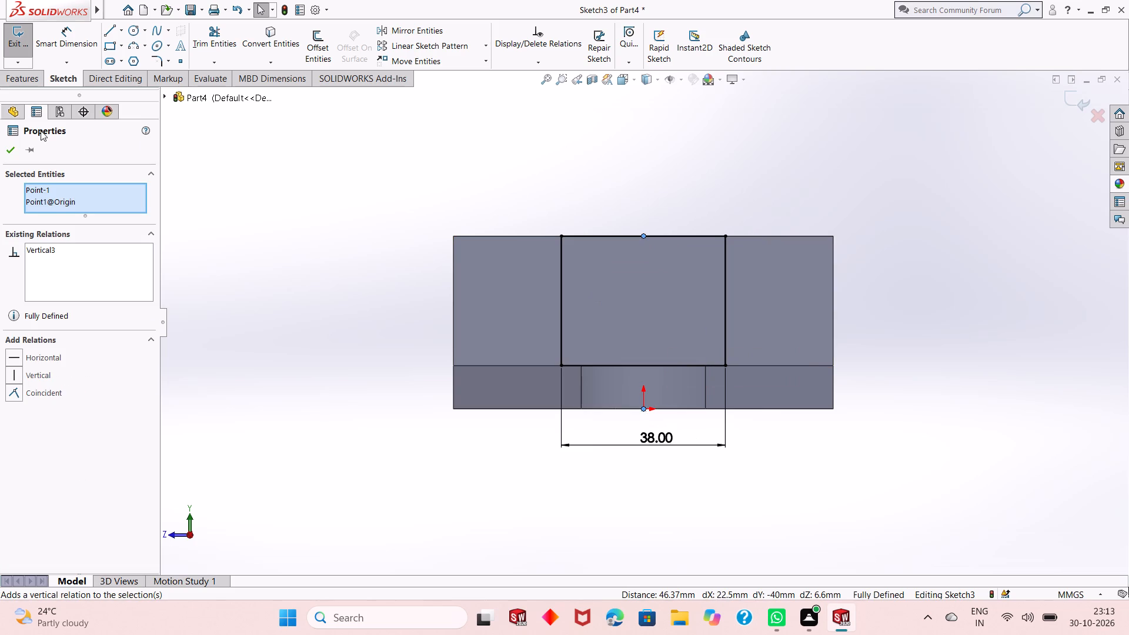
pyautogui.click(13, 153)
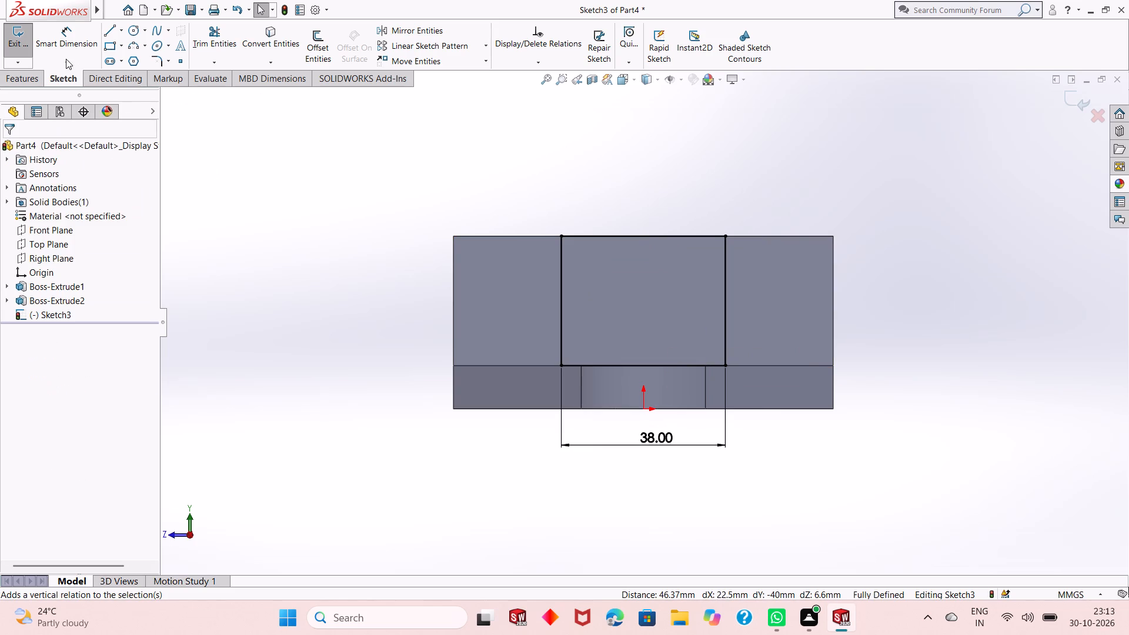
# Extrude the rectangle as a merged boss with a 3 mm blind depth, out from the wall over the plate.
pyautogui.click(36, 85)
pyautogui.click(28, 62)
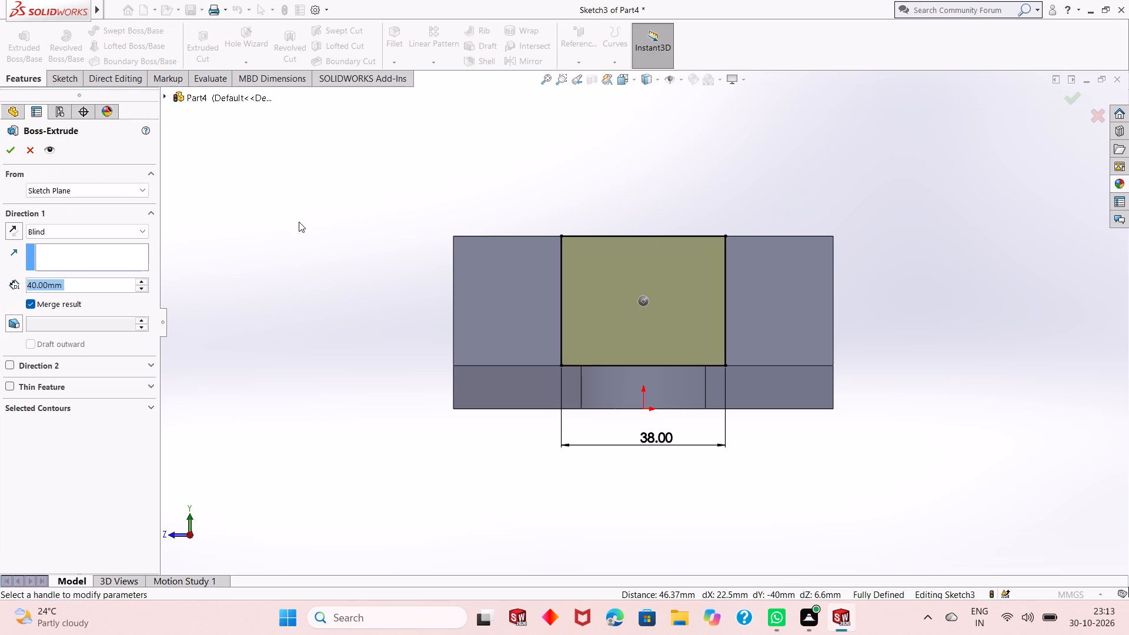
pyautogui.moveTo(303, 224); pyautogui.dragTo(358, 236, button='middle')
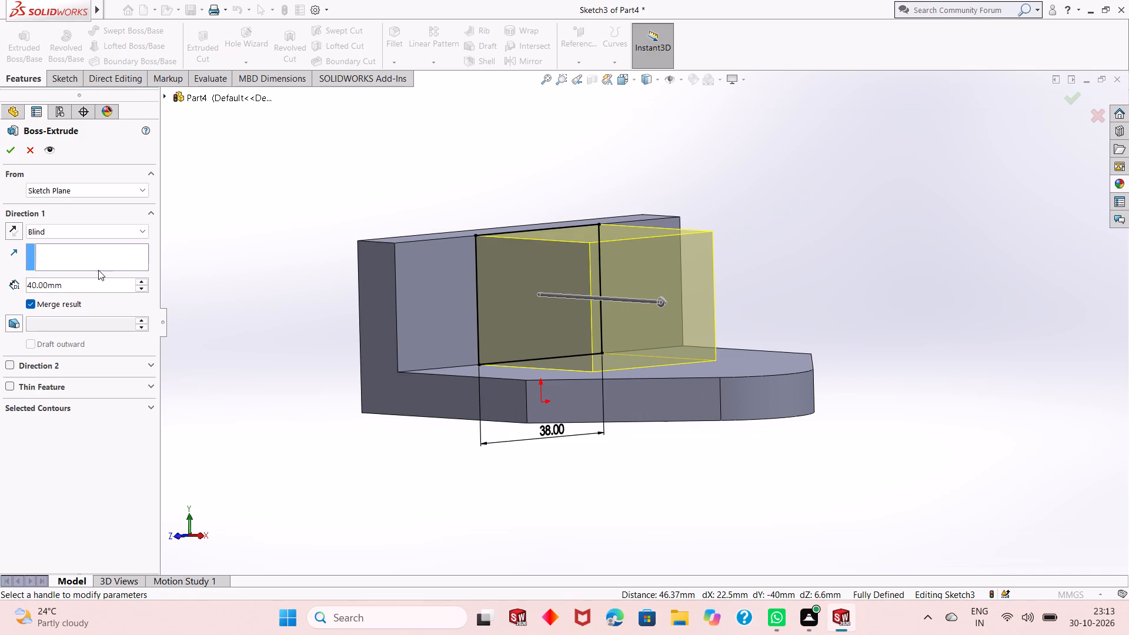
pyautogui.doubleClick(93, 286)
pyautogui.press('3')
pyautogui.press('Return')
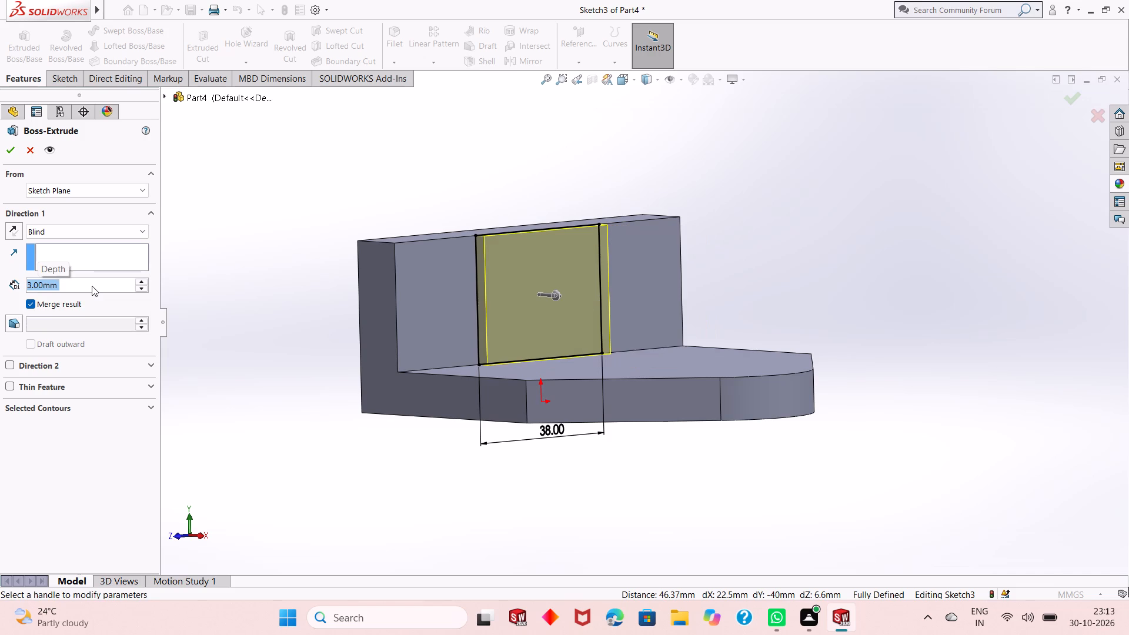
pyautogui.click(9, 149)
pyautogui.click(396, 192)
# Start a sketch on the front face of the 3 mm raised pad.
pyautogui.click(534, 286)
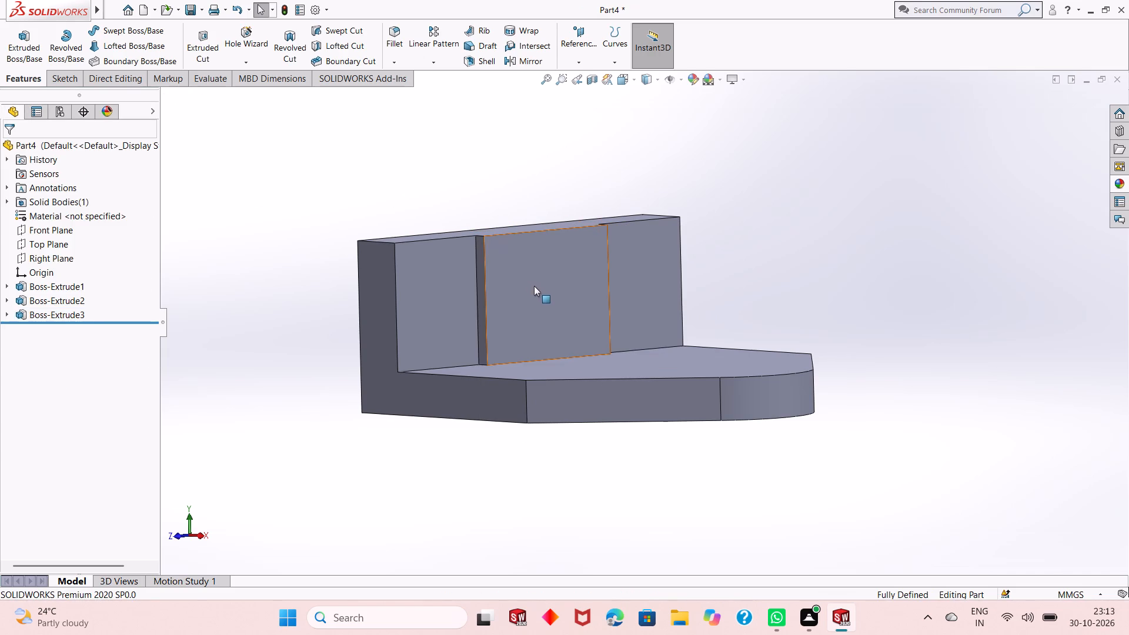
pyautogui.click(581, 256)
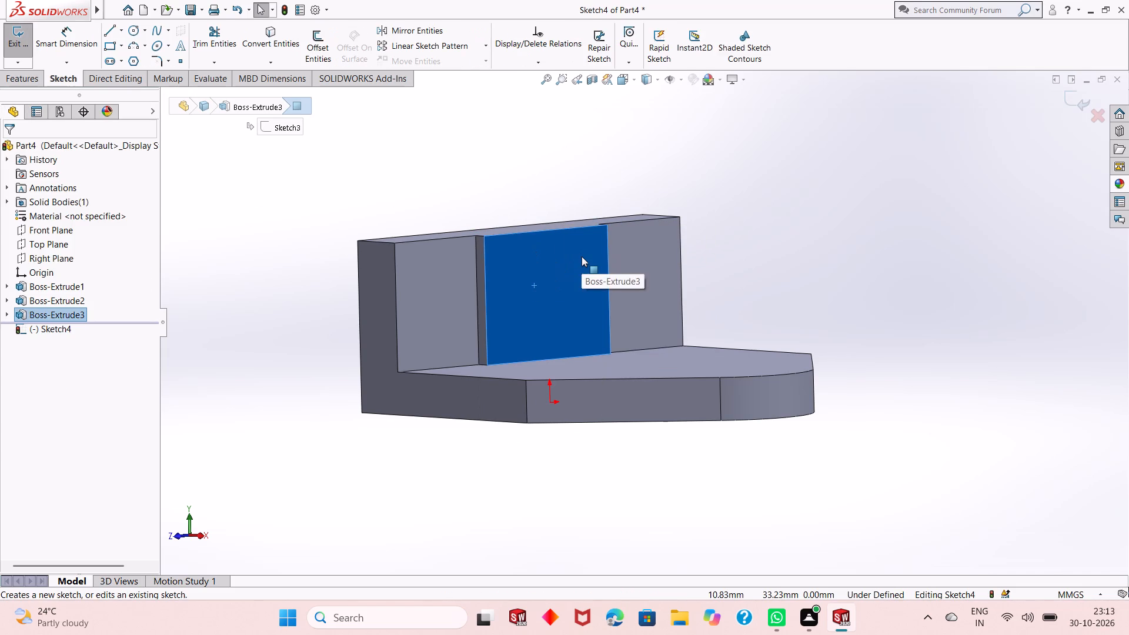
pyautogui.hotkey('ctrl', '8')
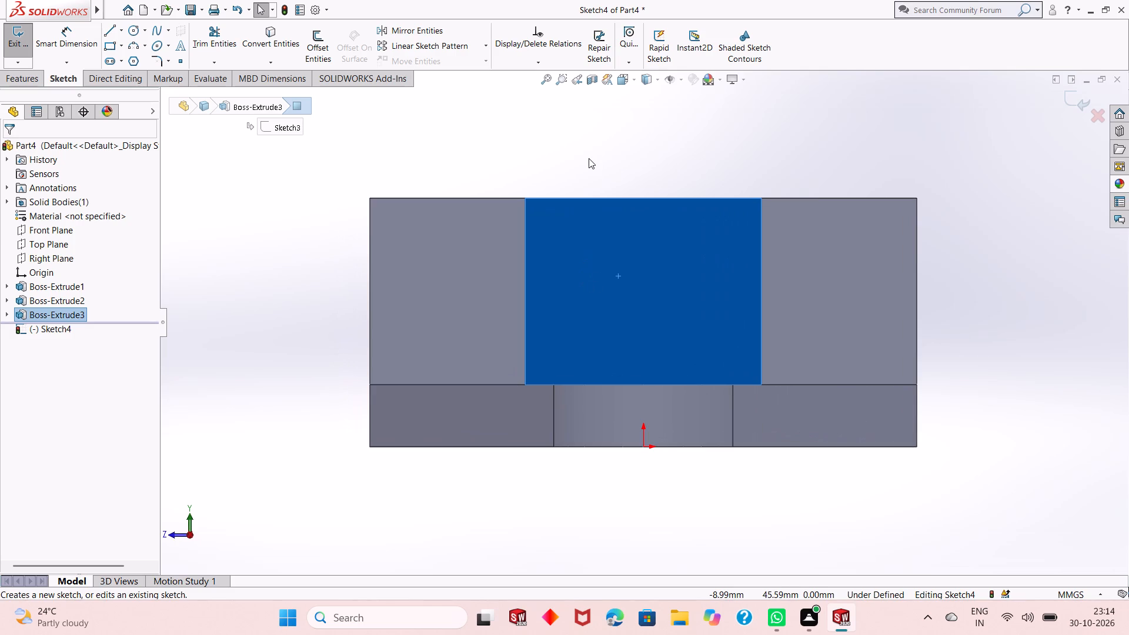
pyautogui.click(589, 158)
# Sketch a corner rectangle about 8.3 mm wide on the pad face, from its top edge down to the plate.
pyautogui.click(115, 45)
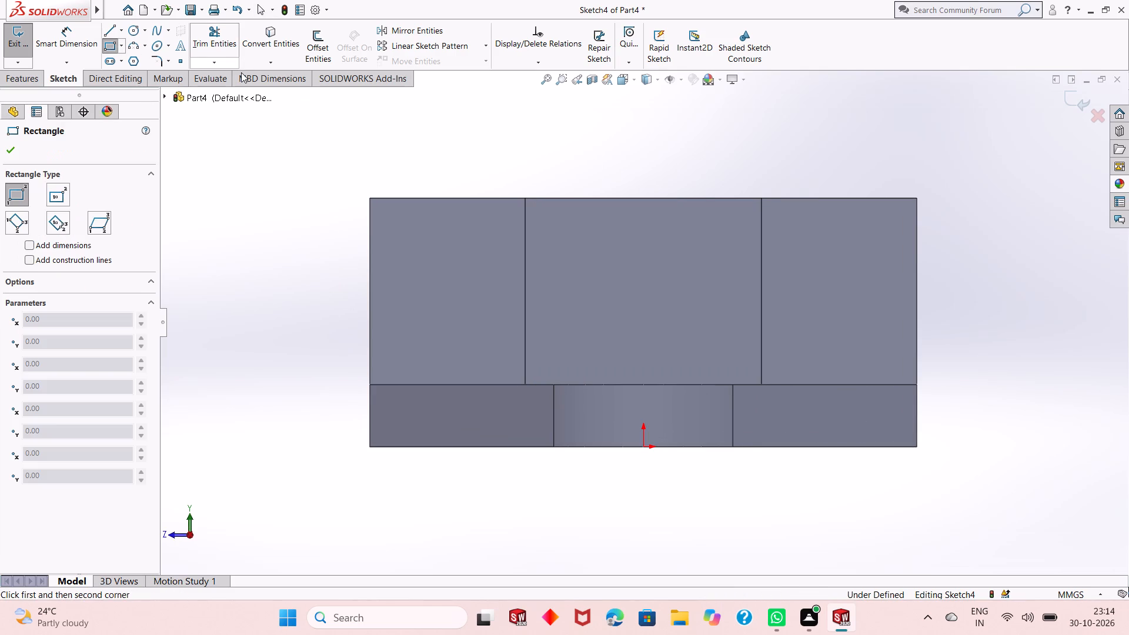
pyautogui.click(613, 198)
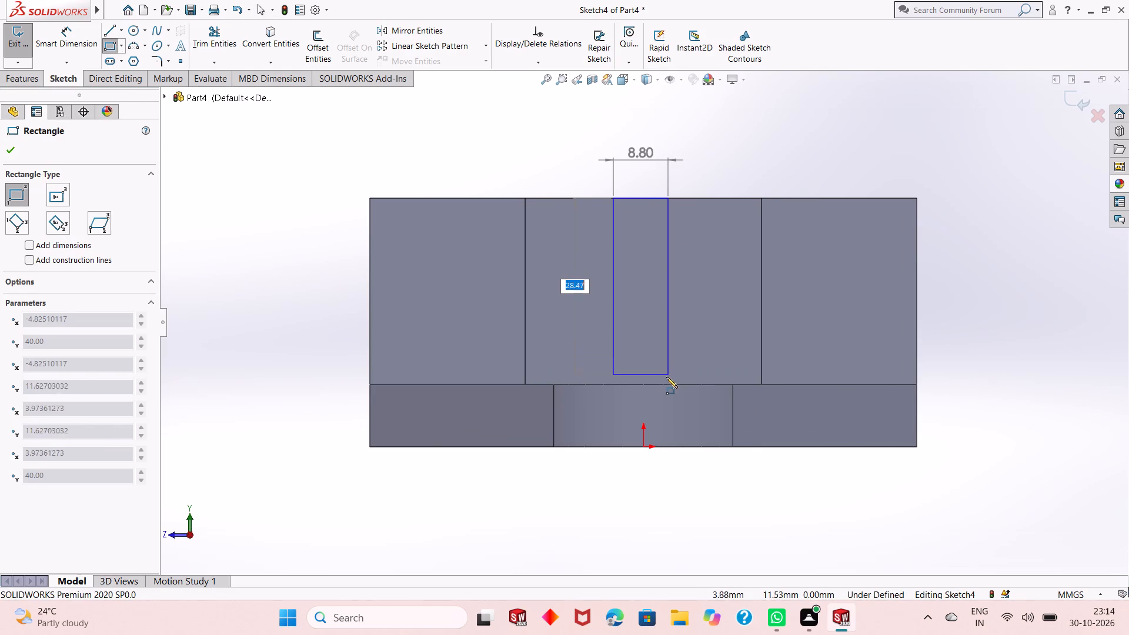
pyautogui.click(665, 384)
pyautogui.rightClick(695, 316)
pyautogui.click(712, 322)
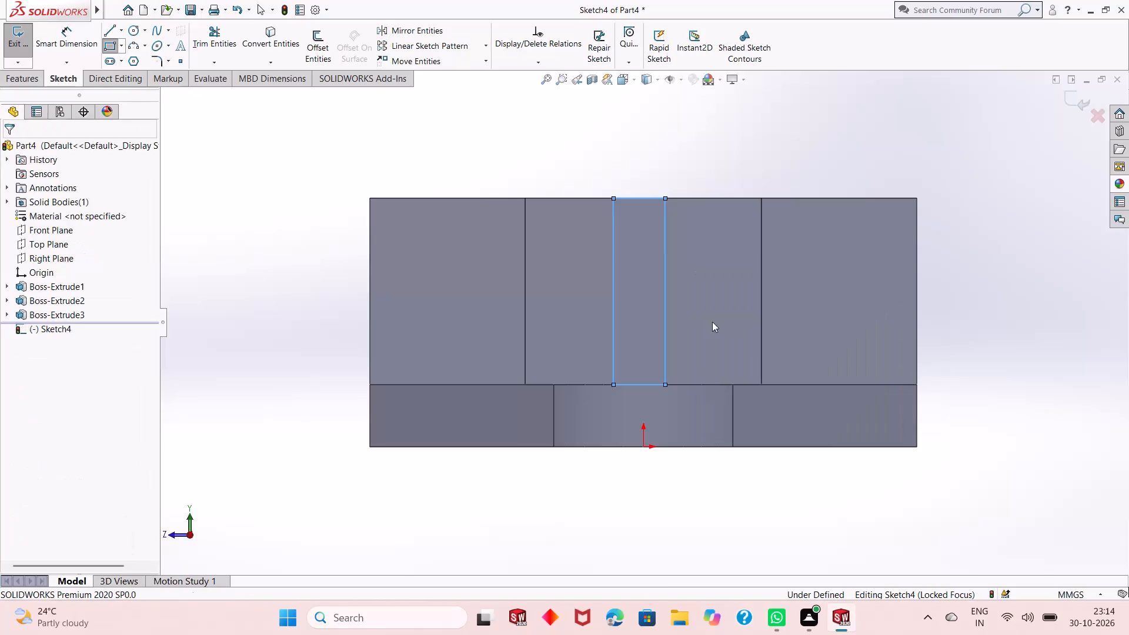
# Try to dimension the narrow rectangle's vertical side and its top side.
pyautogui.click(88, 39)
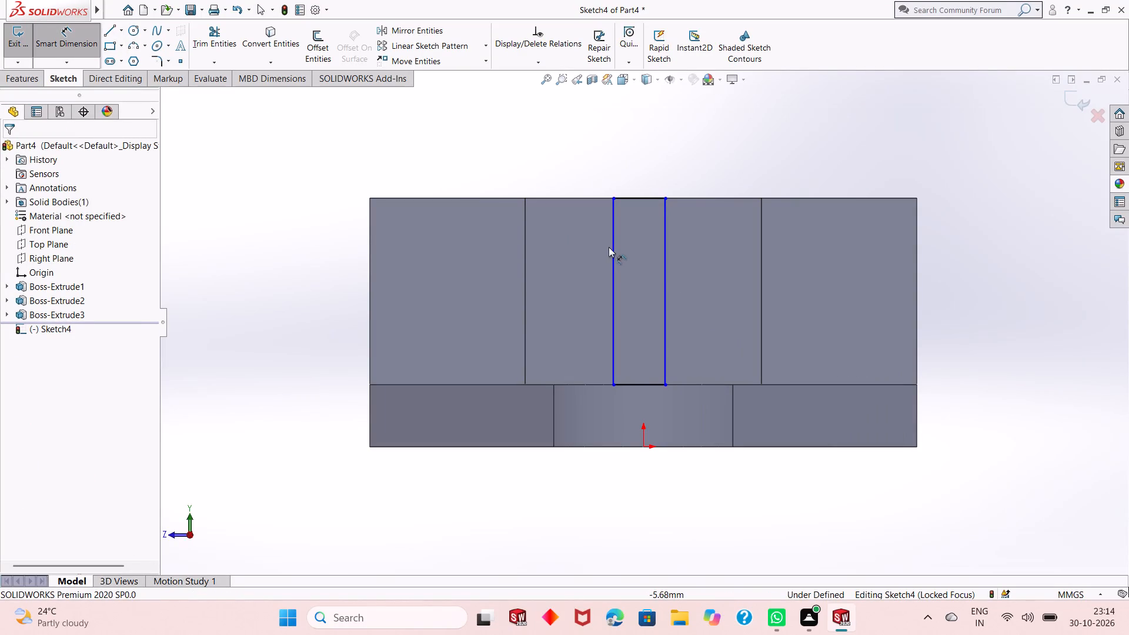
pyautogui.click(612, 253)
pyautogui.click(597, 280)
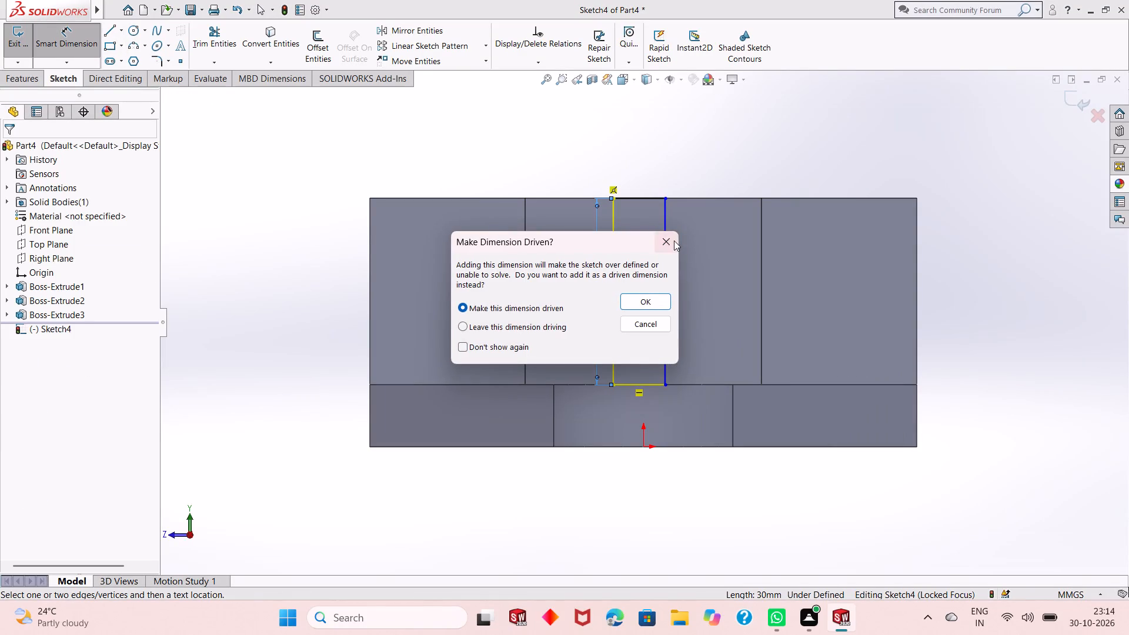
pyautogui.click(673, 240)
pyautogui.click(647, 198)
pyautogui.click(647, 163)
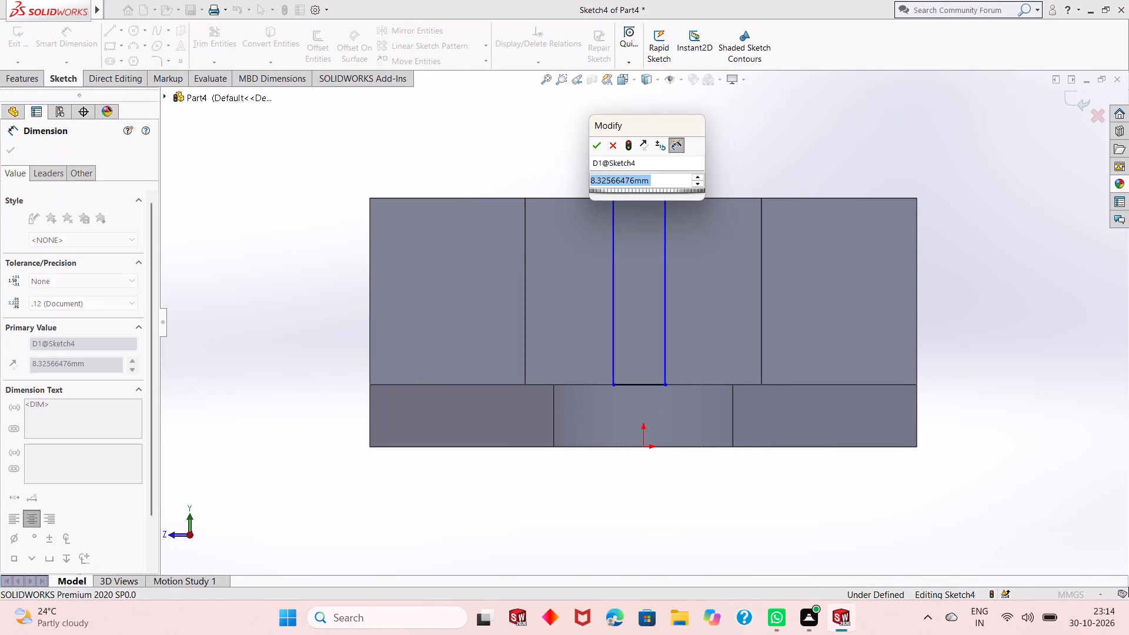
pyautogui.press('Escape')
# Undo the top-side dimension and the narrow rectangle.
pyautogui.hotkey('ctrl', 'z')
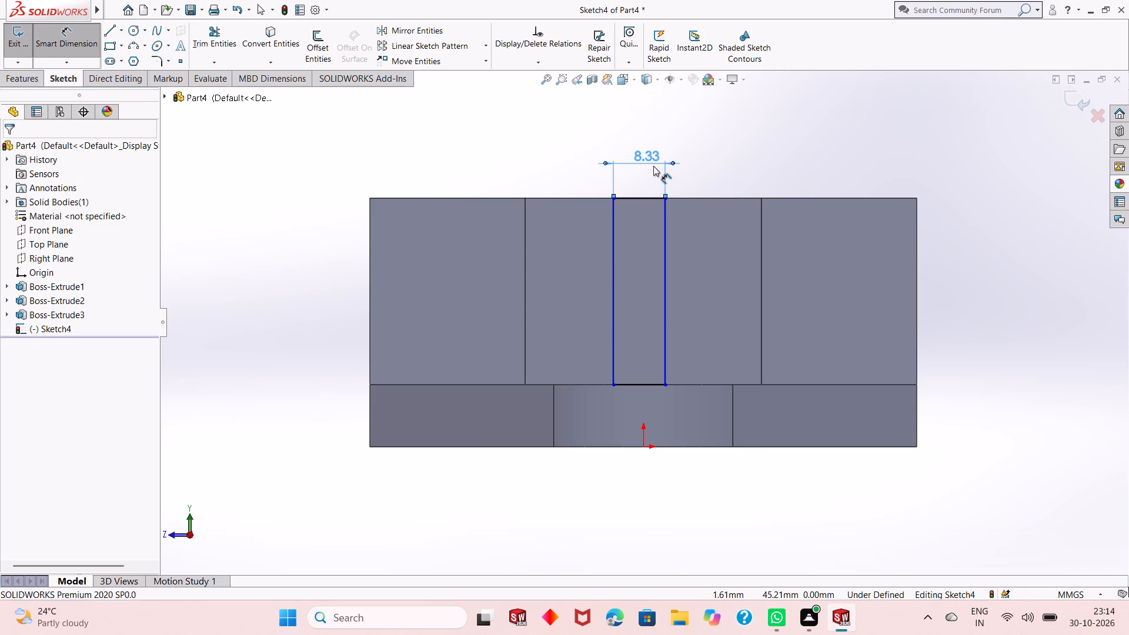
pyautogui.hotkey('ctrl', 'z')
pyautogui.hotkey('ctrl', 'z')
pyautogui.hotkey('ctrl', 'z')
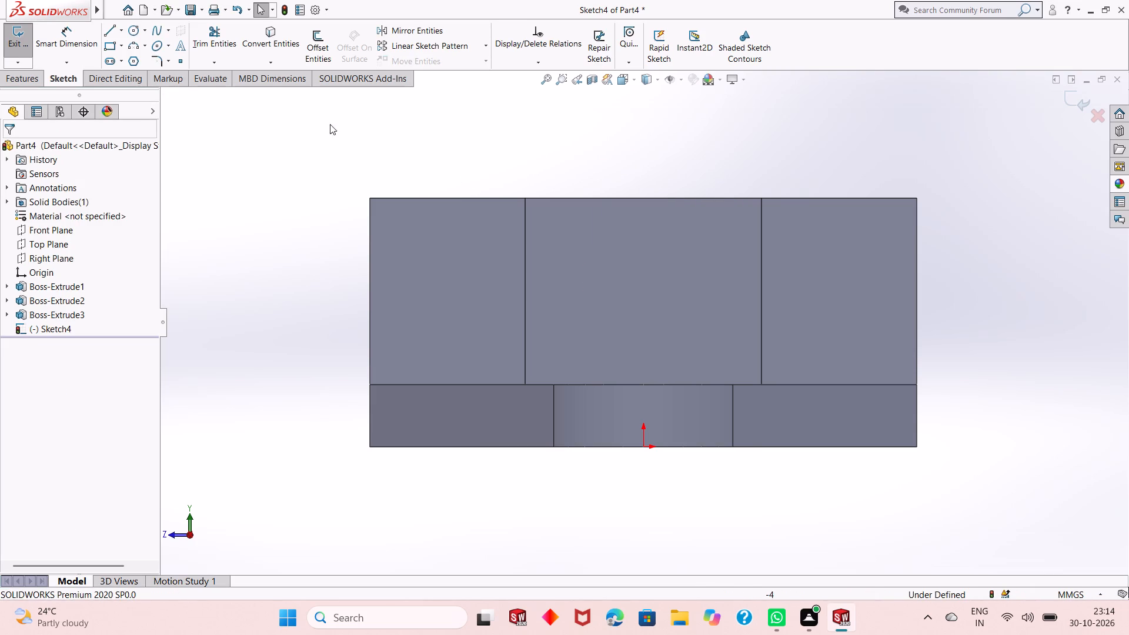
# Sketch a wider corner rectangle, about 15 mm wide, on the pad face from its top edge down to the plate.
pyautogui.click(105, 49)
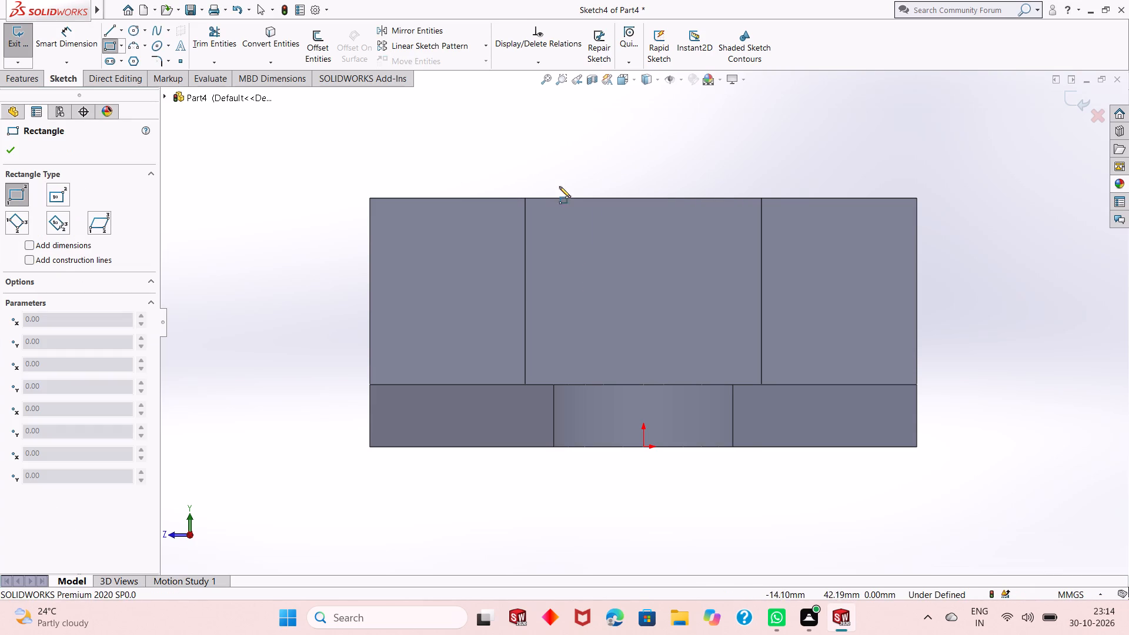
pyautogui.click(569, 199)
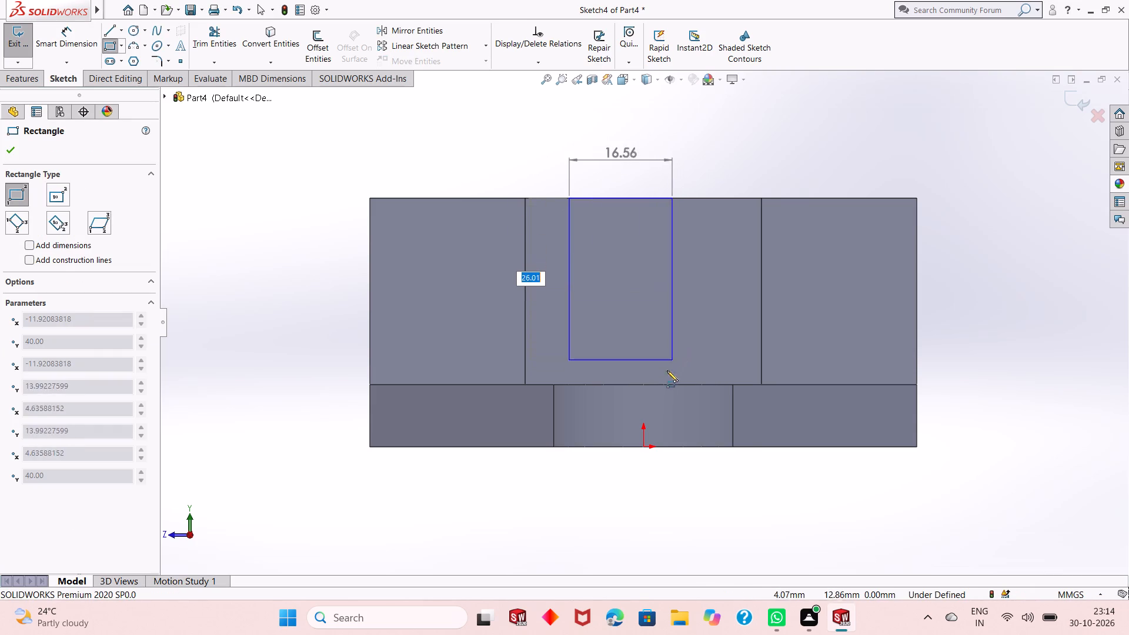
pyautogui.click(665, 386)
pyautogui.rightClick(358, 198)
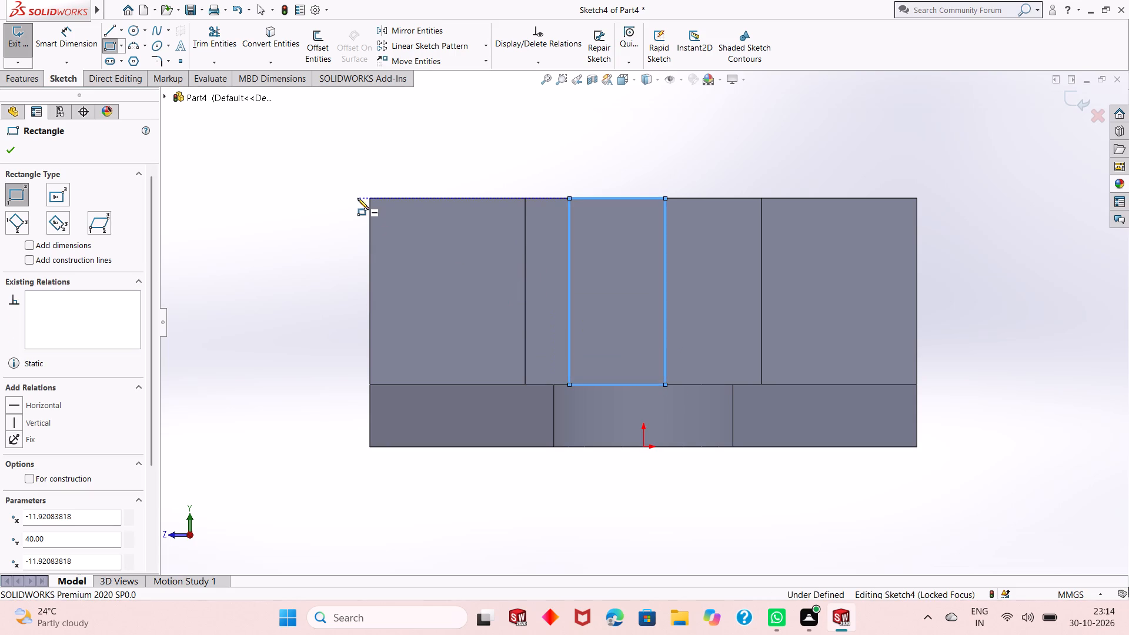
pyautogui.click(388, 210)
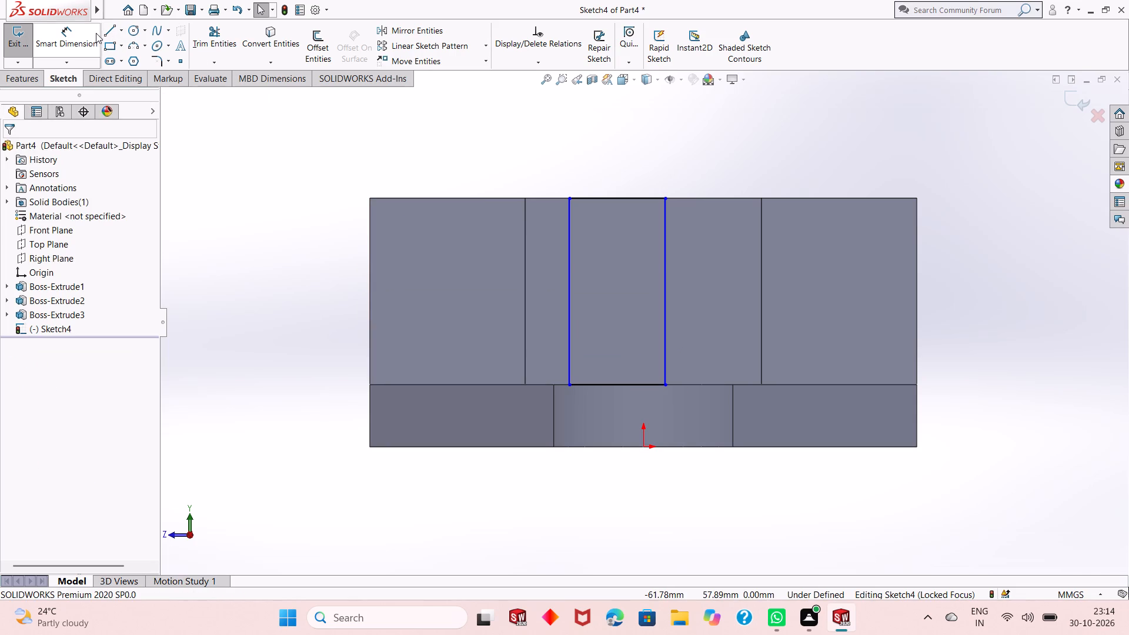
# Dimension the top side of the pad-face rectangle and set its width to 10 mm.
pyautogui.click(95, 33)
pyautogui.click(640, 196)
pyautogui.click(636, 158)
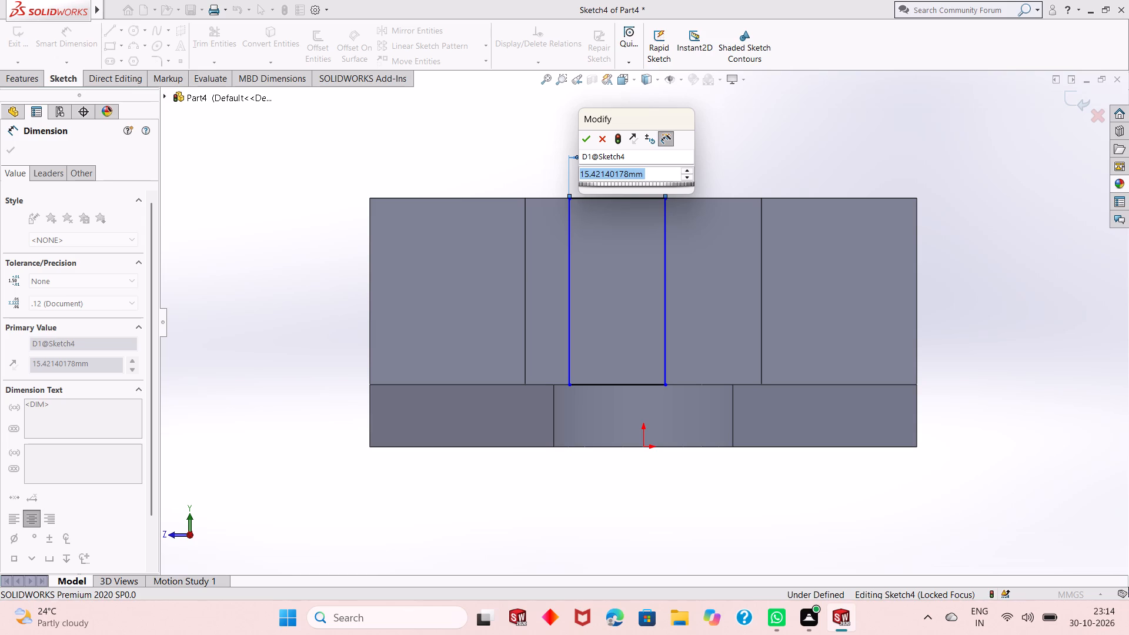
pyautogui.write('10')
pyautogui.press('Return')
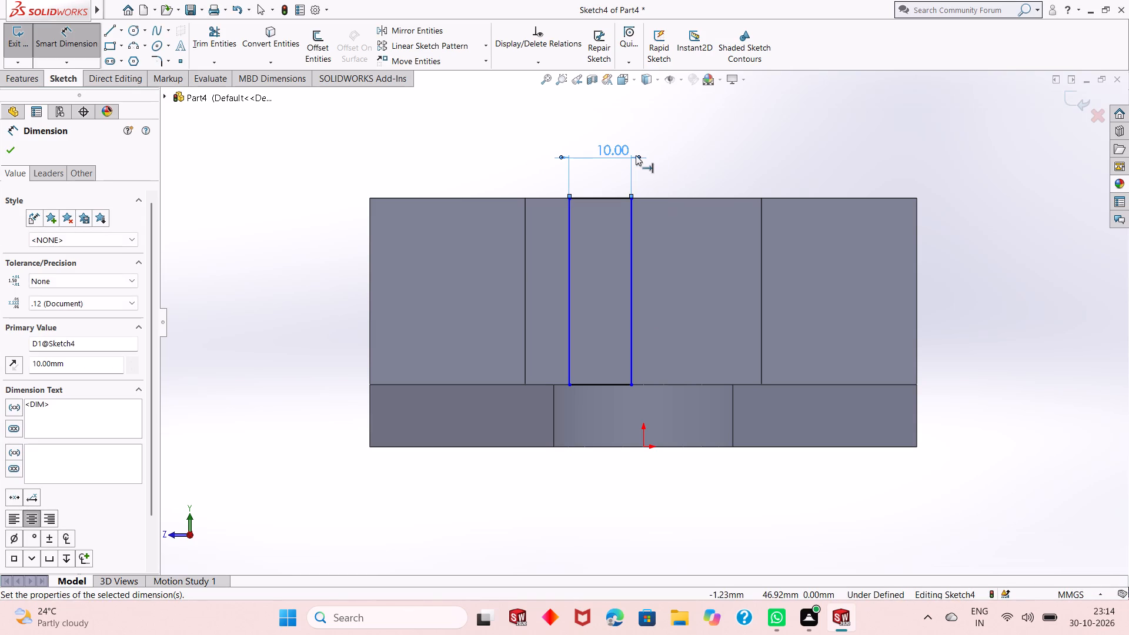
pyautogui.rightClick(707, 145)
pyautogui.click(739, 182)
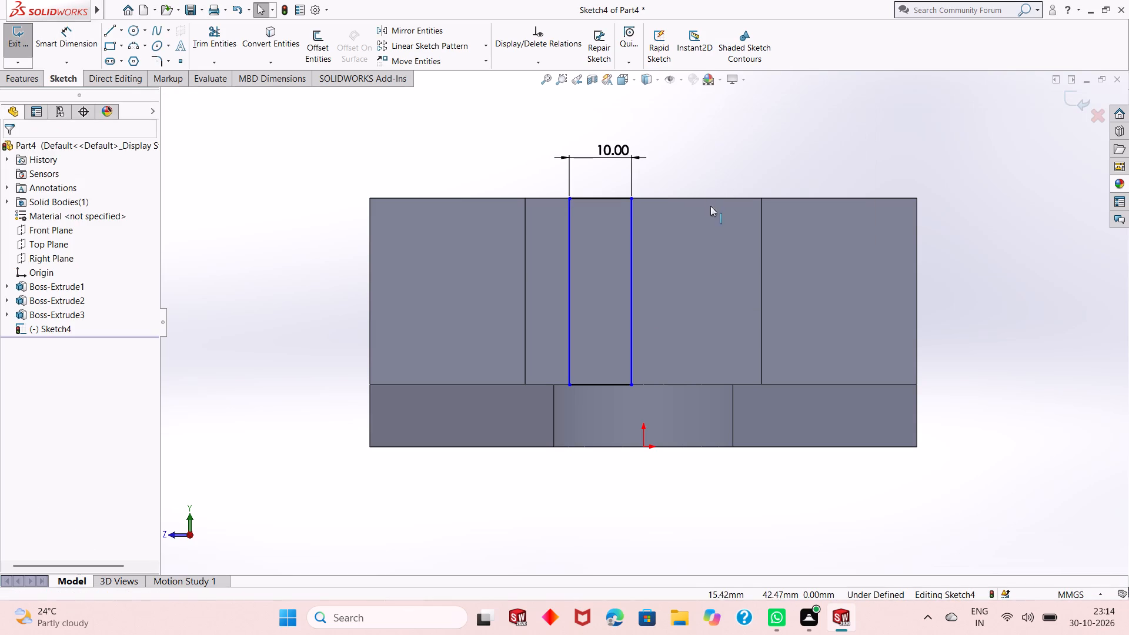
# Centre the rectangle by adding a vertical relation between its bottom side's midpoint and the origin.
pyautogui.click(600, 384)
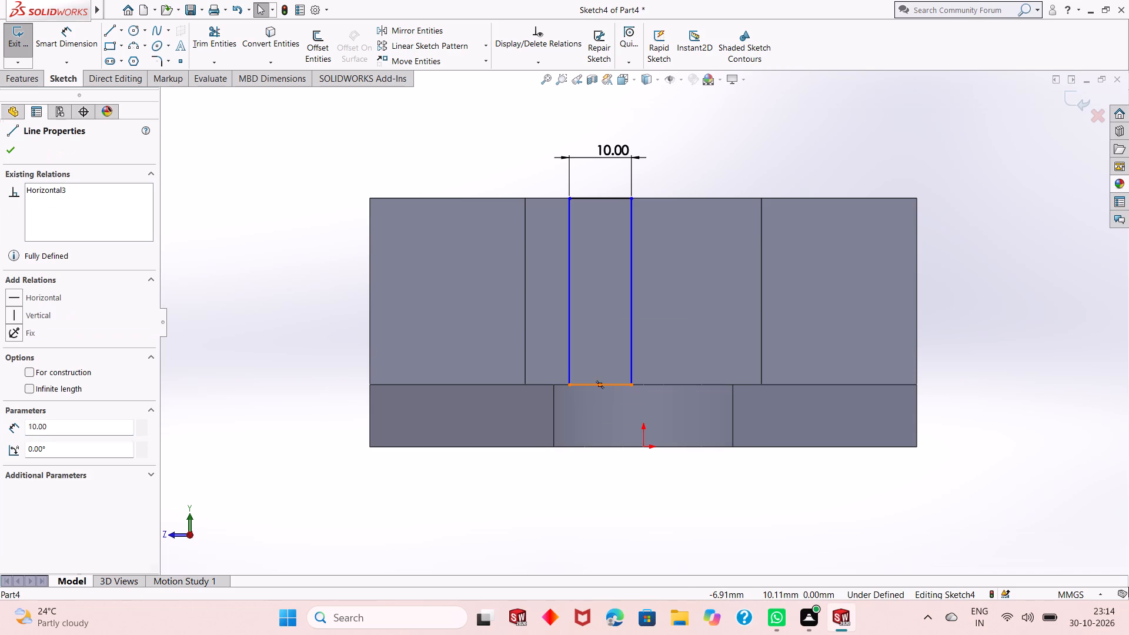
pyautogui.keyDown('ctrl'); pyautogui.click(642, 448); pyautogui.keyUp('ctrl')
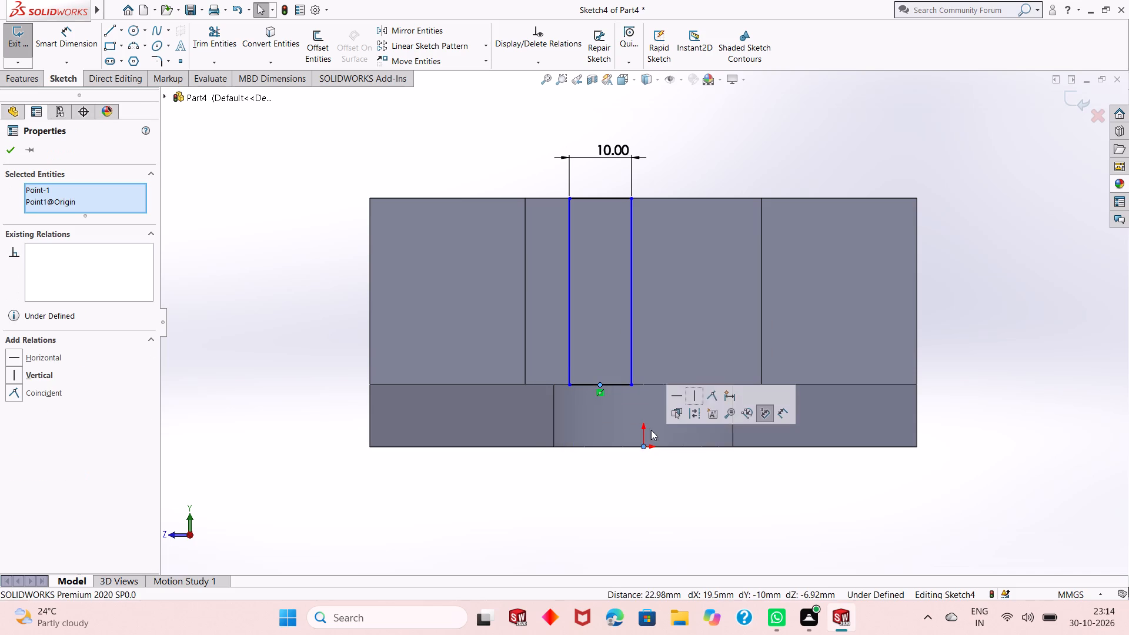
pyautogui.click(694, 397)
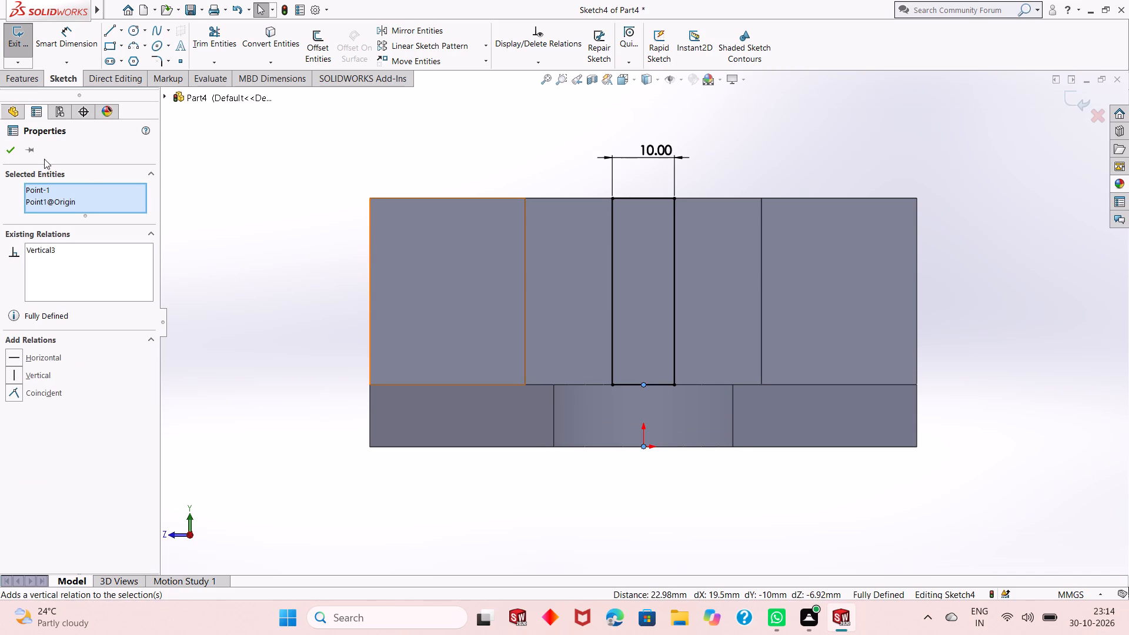
pyautogui.click(11, 156)
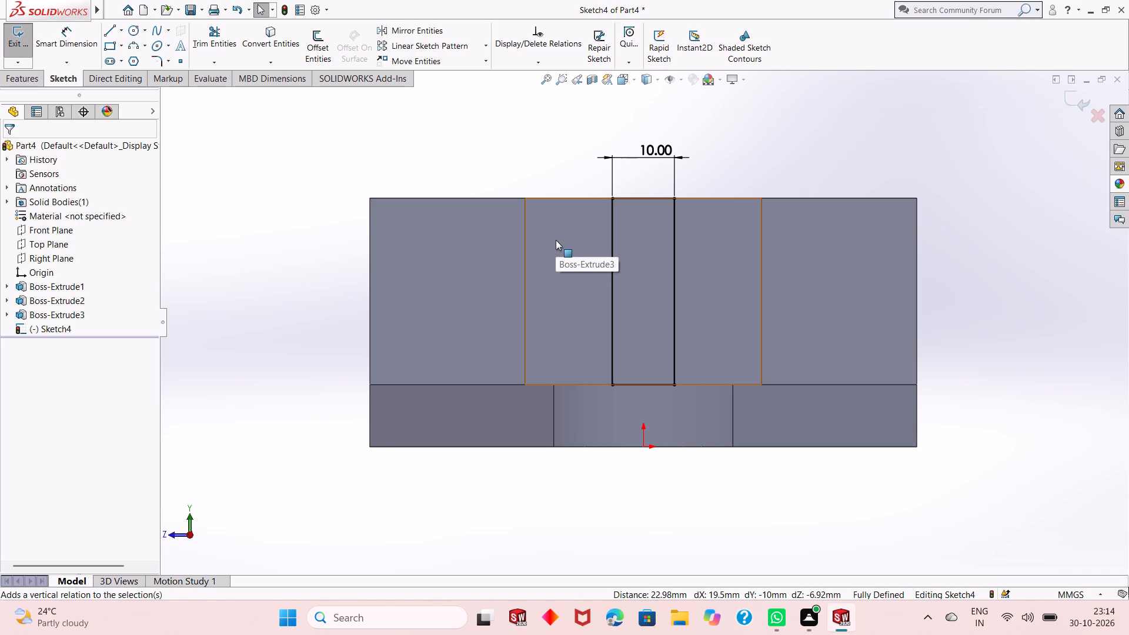
# Extrude the 10 mm wide rectangle outward over the base plate as a blind boss of 64 mm (67-3), merged with the body.
pyautogui.scroll(1, 638, 268)
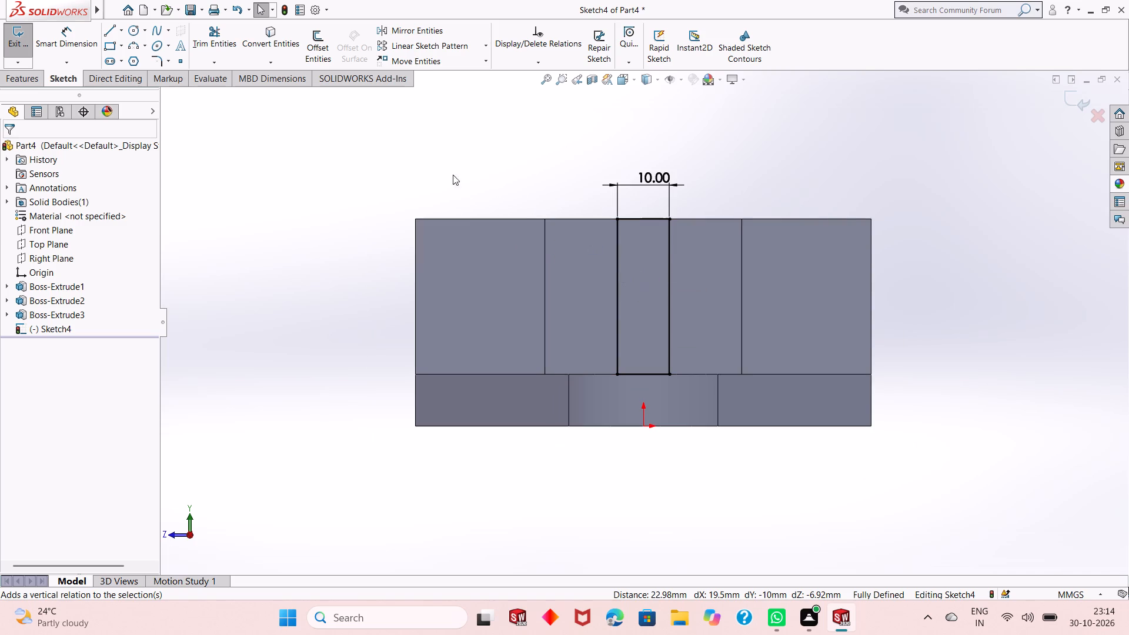
pyautogui.click(38, 83)
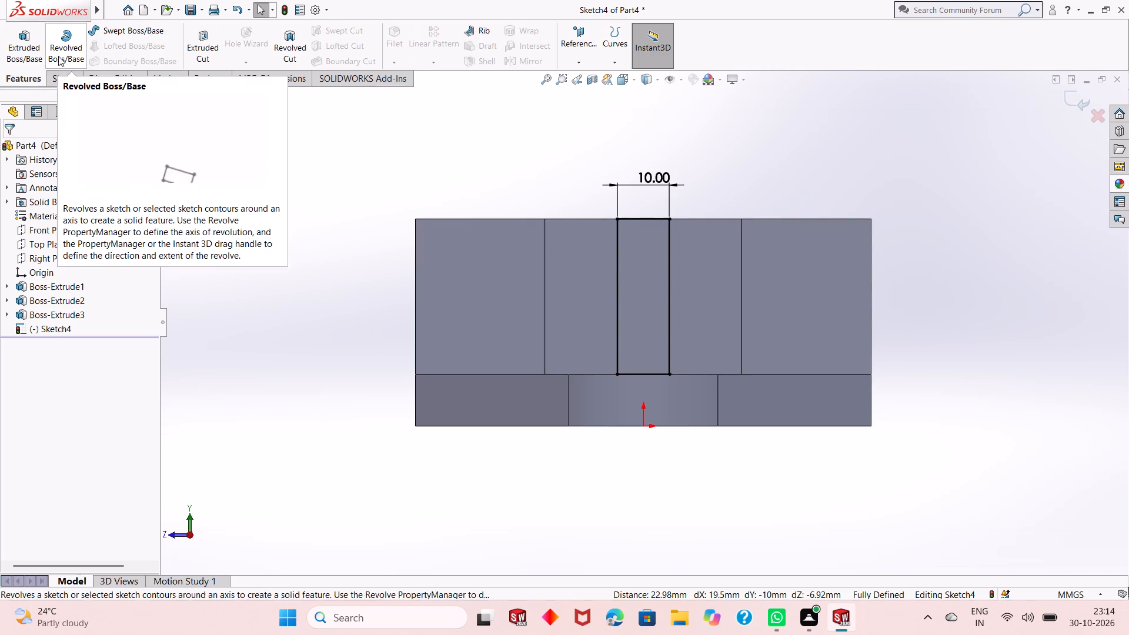
pyautogui.click(35, 49)
pyautogui.moveTo(478, 193); pyautogui.dragTo(518, 187, button='middle')
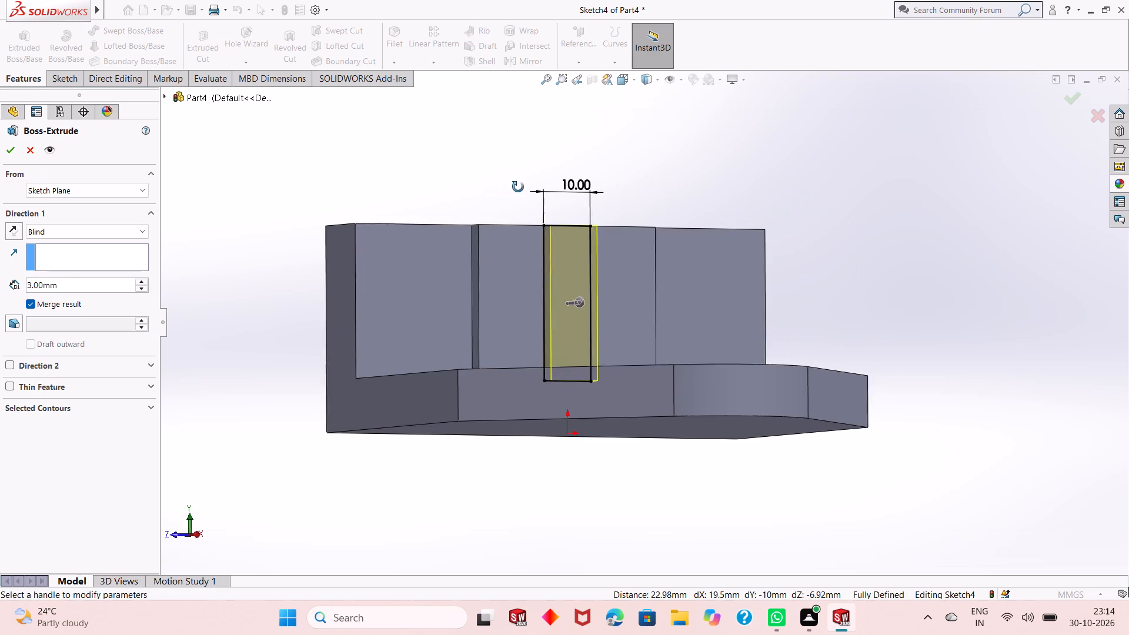
pyautogui.moveTo(518, 187); pyautogui.dragTo(538, 233, button='middle')
pyautogui.doubleClick(101, 287)
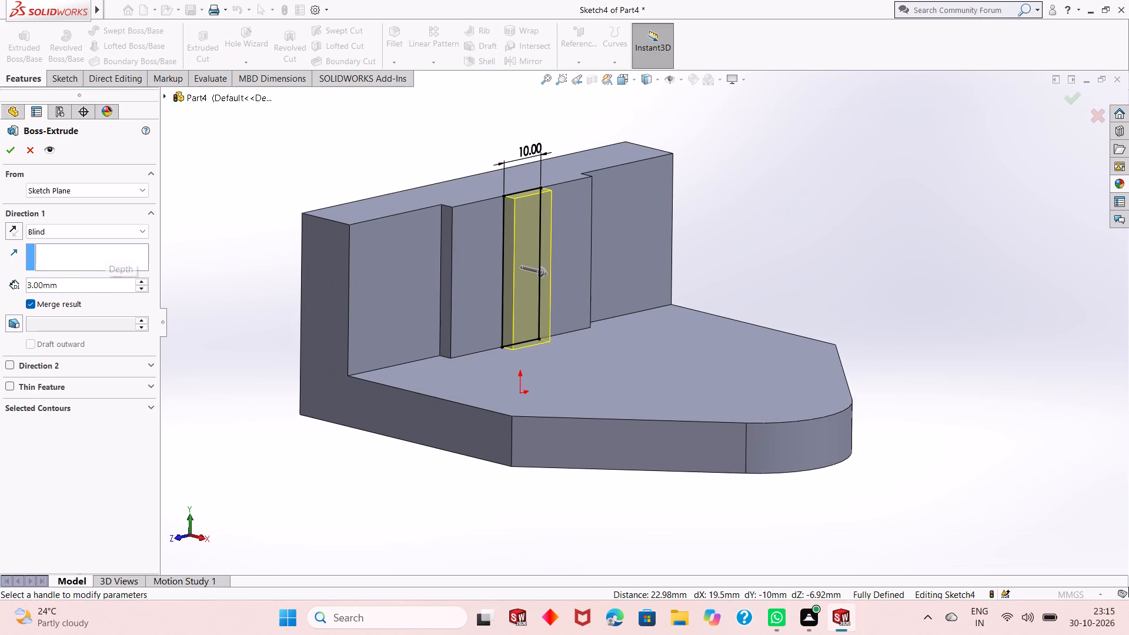
pyautogui.doubleClick(99, 289)
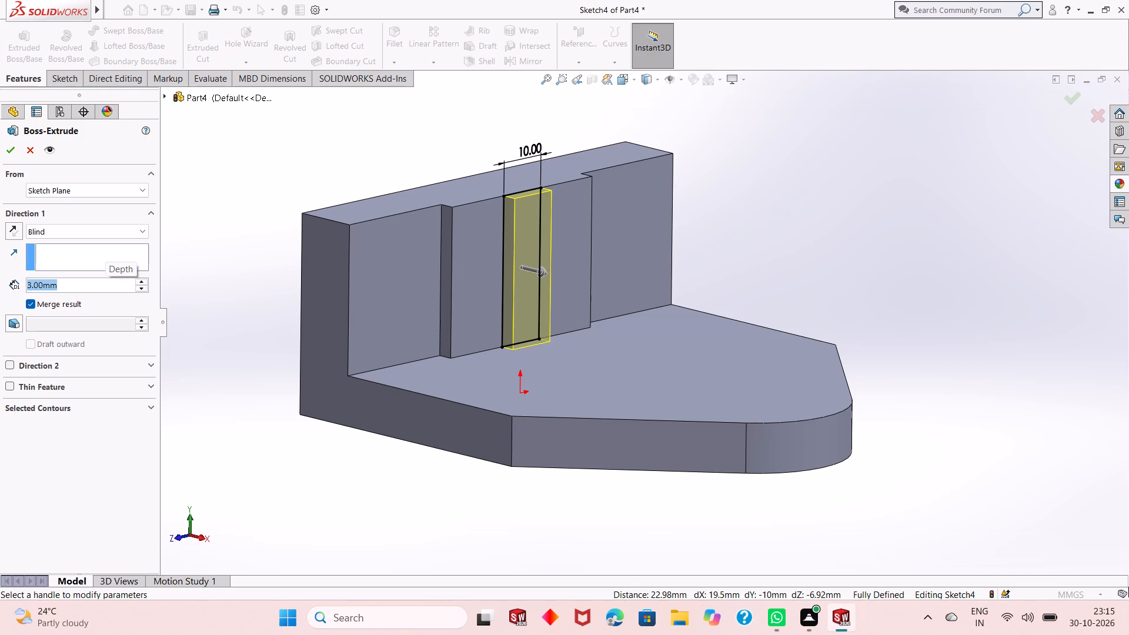
pyautogui.write('67-3')
pyautogui.press('Return')
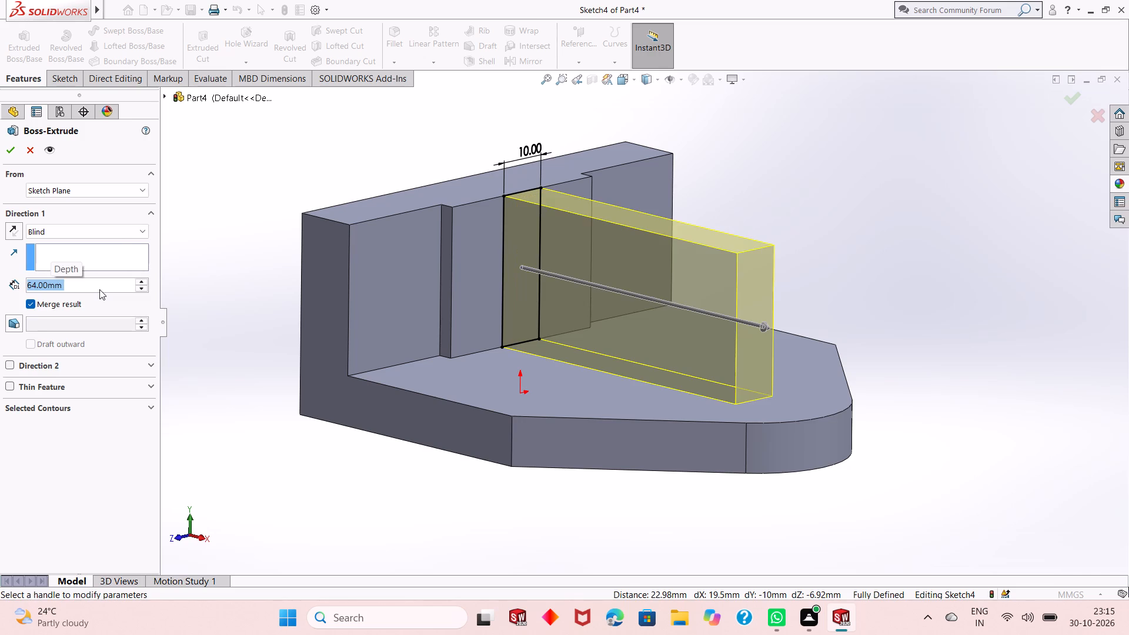
pyautogui.click(5, 148)
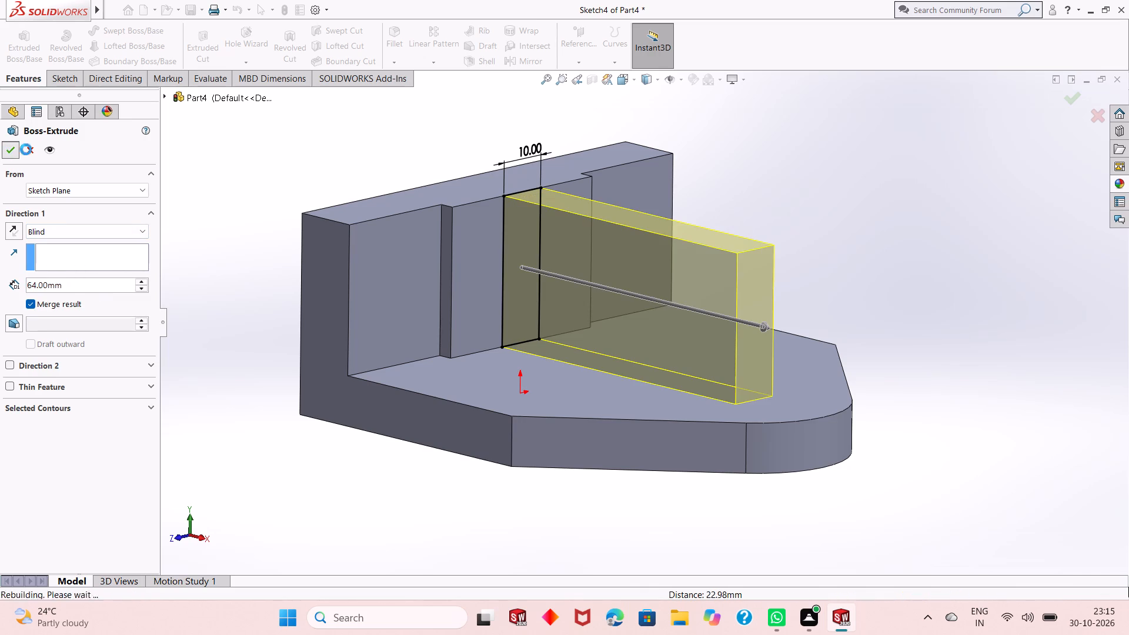
pyautogui.click(860, 230)
pyautogui.scroll(2, 604, 305)
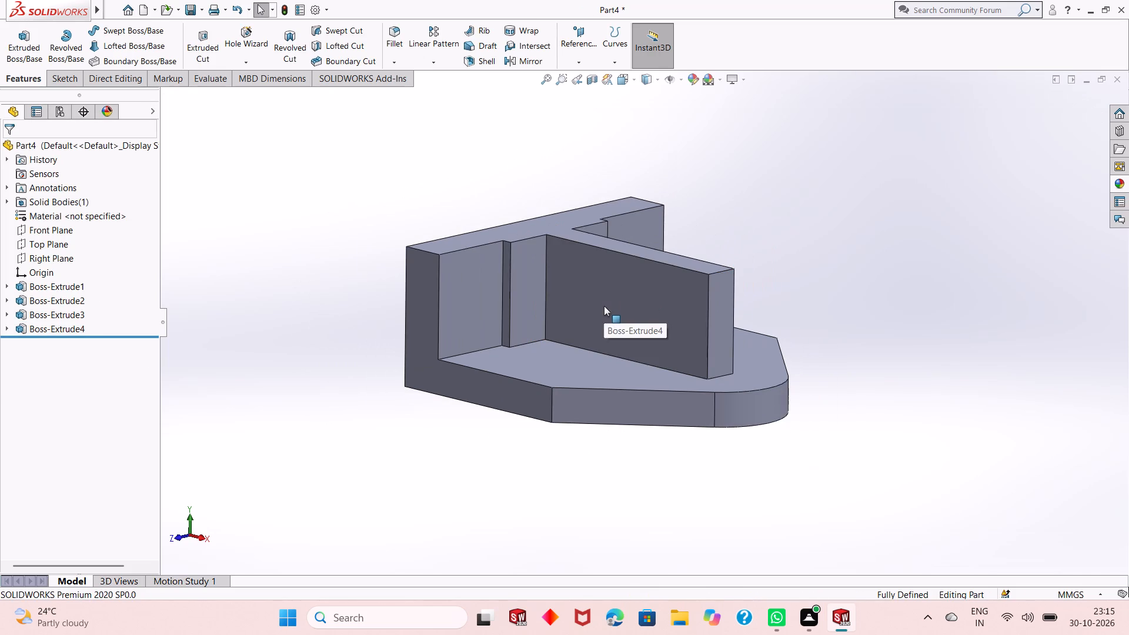
# Sketch a sloping line on the rib's side face from its outer bottom corner to its top edge, ending about 13.5 mm from the wall face.
pyautogui.moveTo(604, 307); pyautogui.dragTo(648, 287, button='middle')
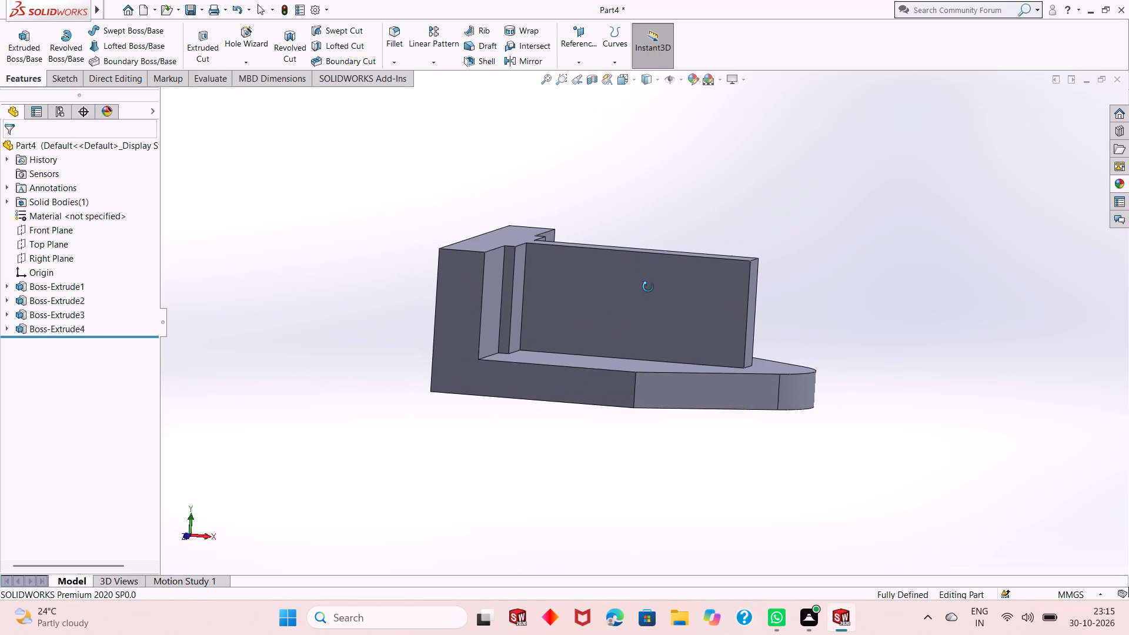
pyautogui.moveTo(648, 287); pyautogui.dragTo(648, 288, button='middle')
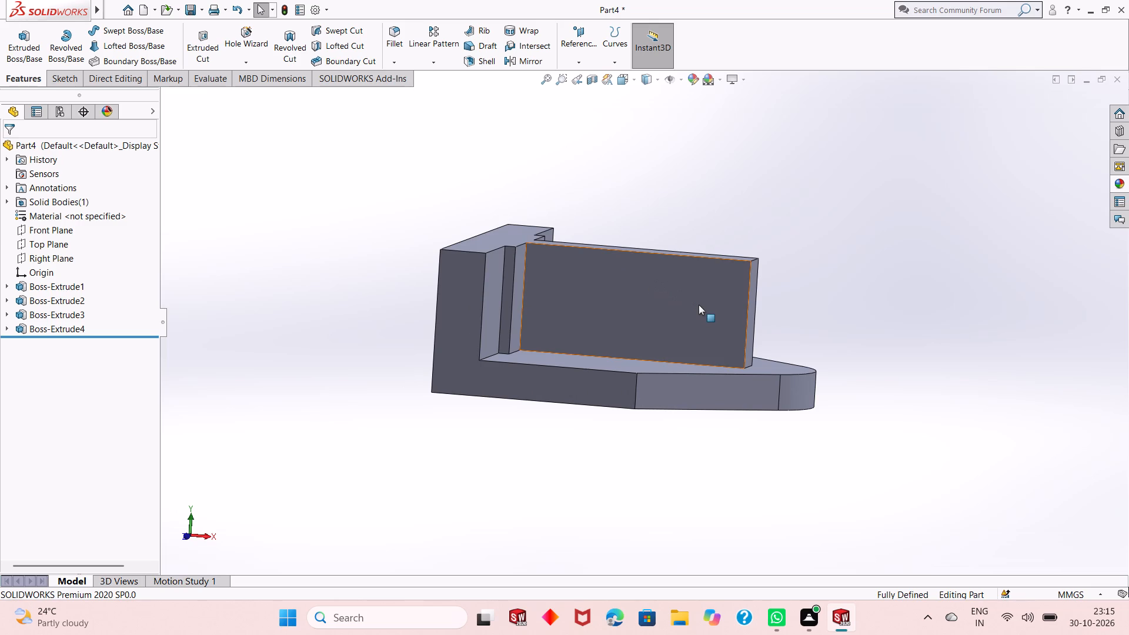
pyautogui.click(690, 317)
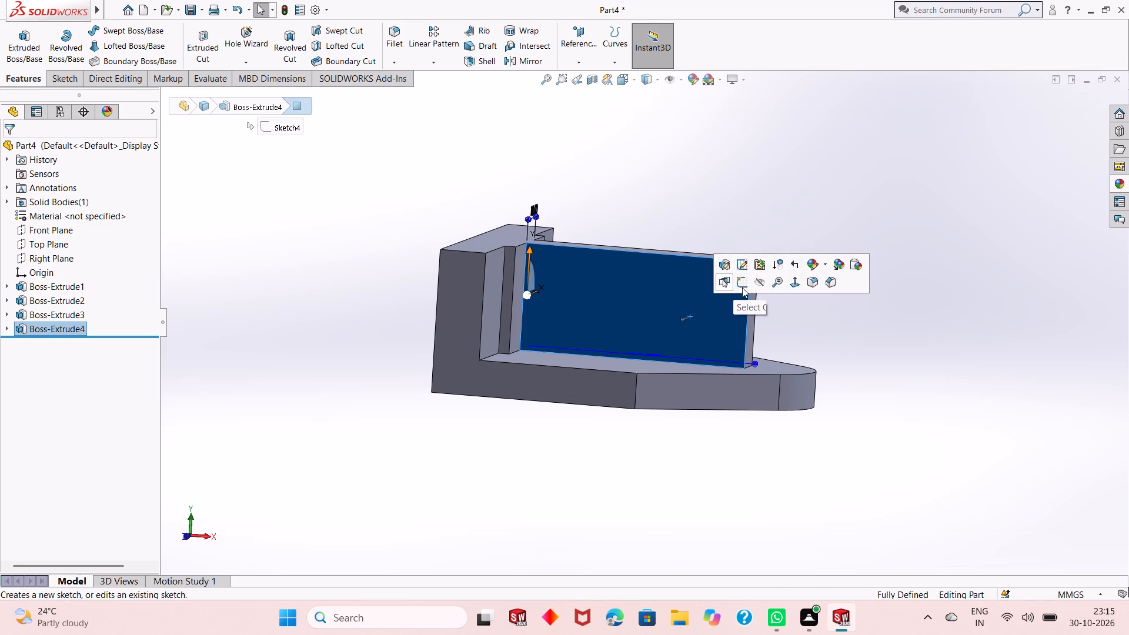
pyautogui.click(742, 288)
pyautogui.press('Escape')
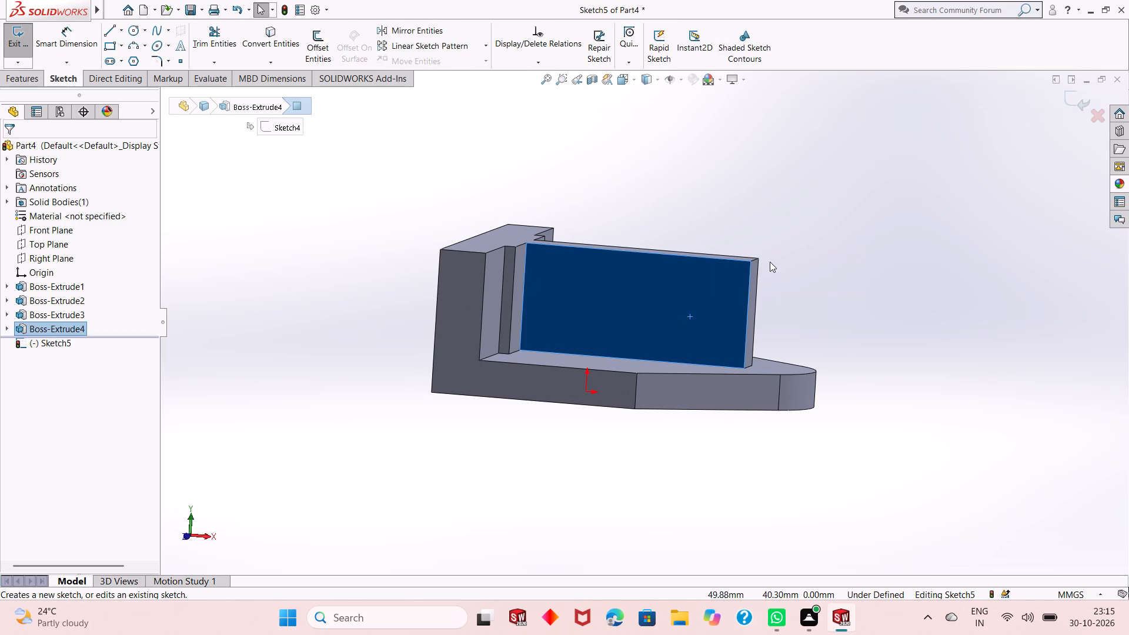
pyautogui.hotkey('ctrl', '8')
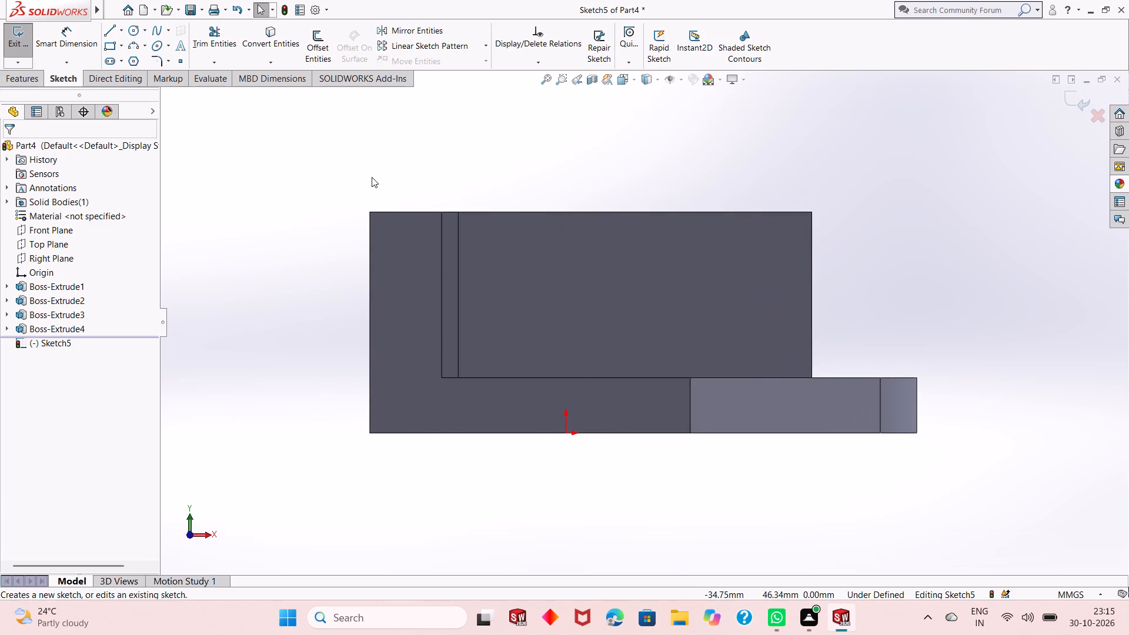
pyautogui.click(105, 31)
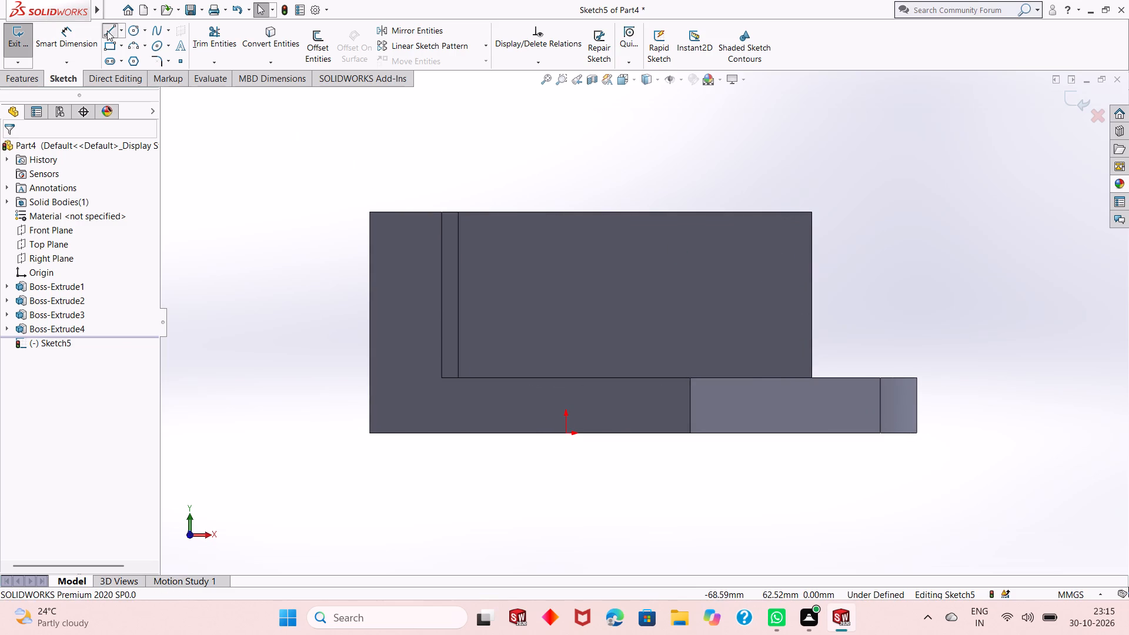
pyautogui.click(813, 376)
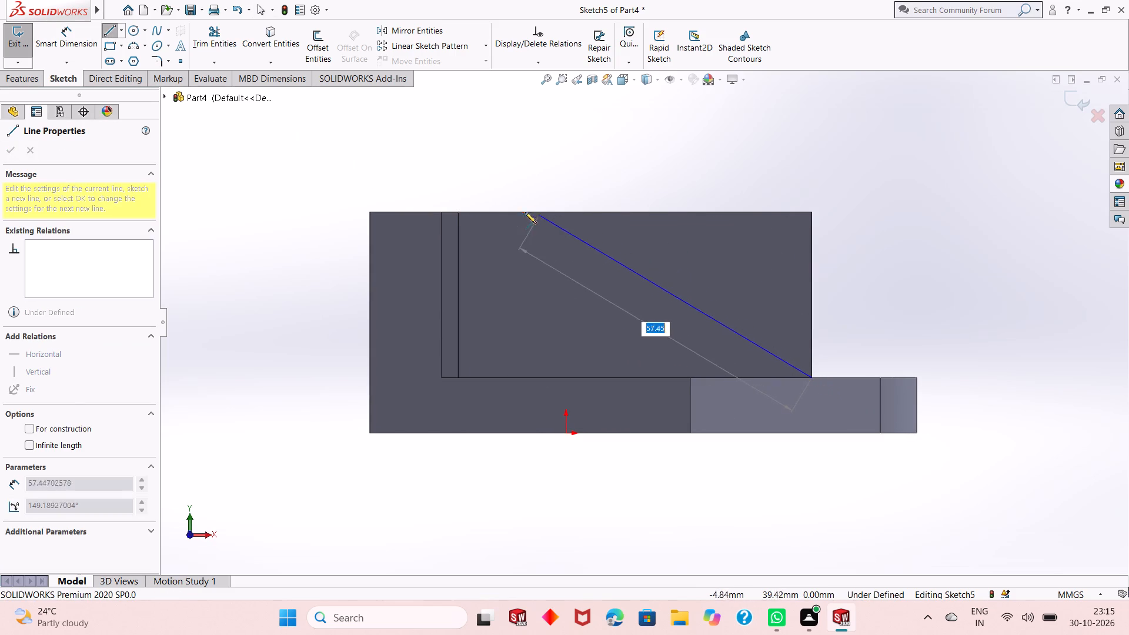
pyautogui.click(516, 210)
pyautogui.press('Escape')
pyautogui.press('Escape')
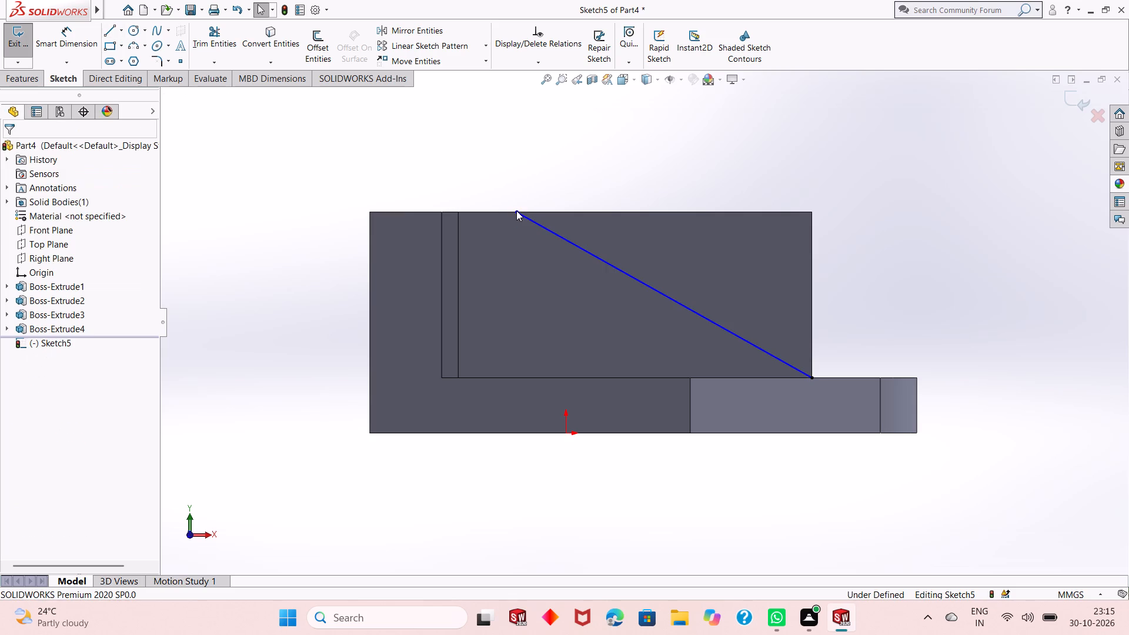
pyautogui.press('Escape')
# Dimension the sloping line's upper endpoint from the upright wall's face and set the distance to 7 mm.
pyautogui.click(72, 35)
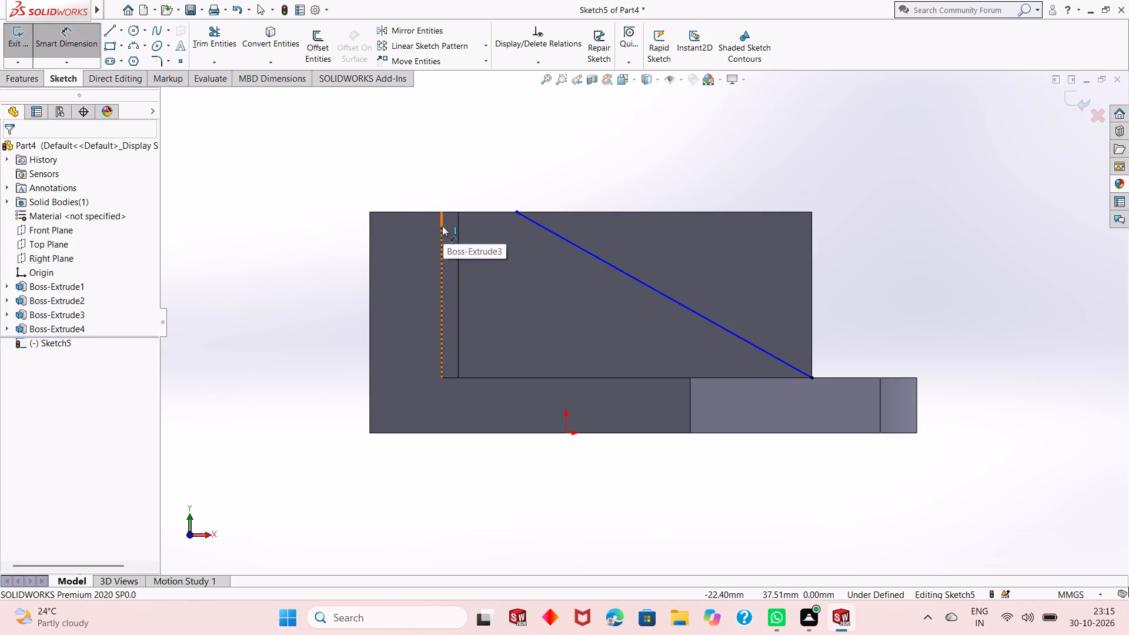
pyautogui.click(442, 226)
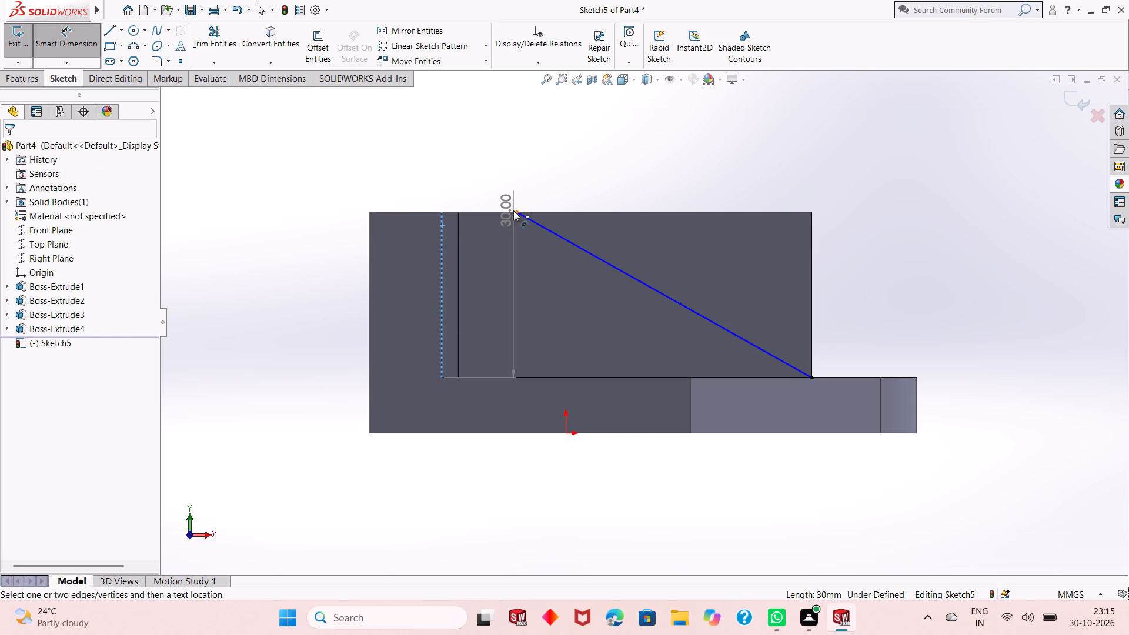
pyautogui.click(513, 210)
pyautogui.click(486, 164)
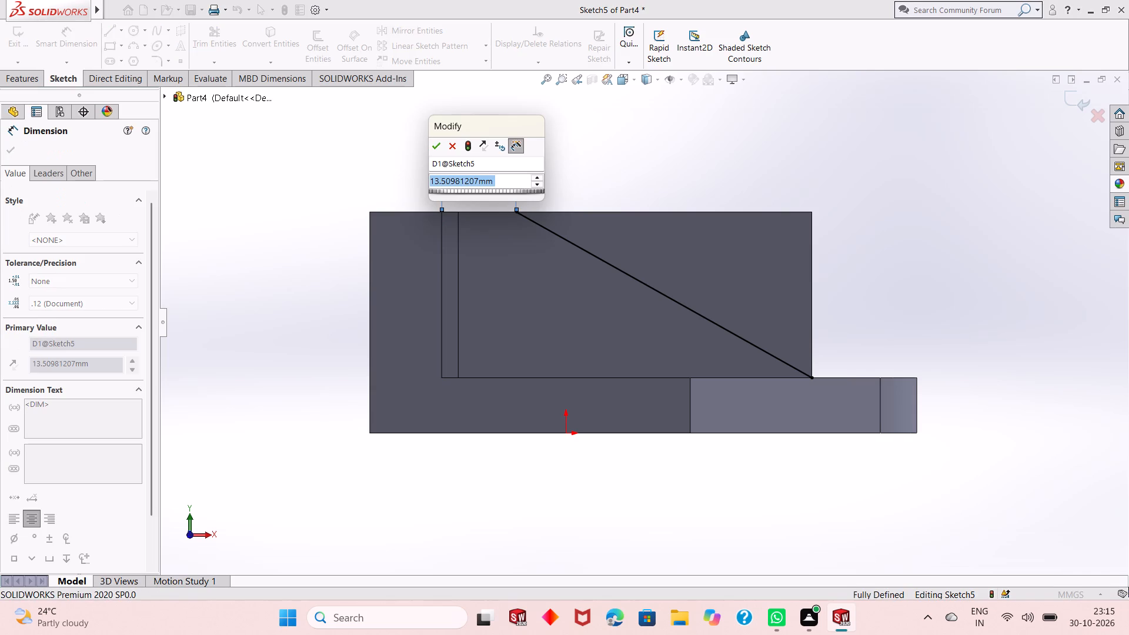
pyautogui.press('7')
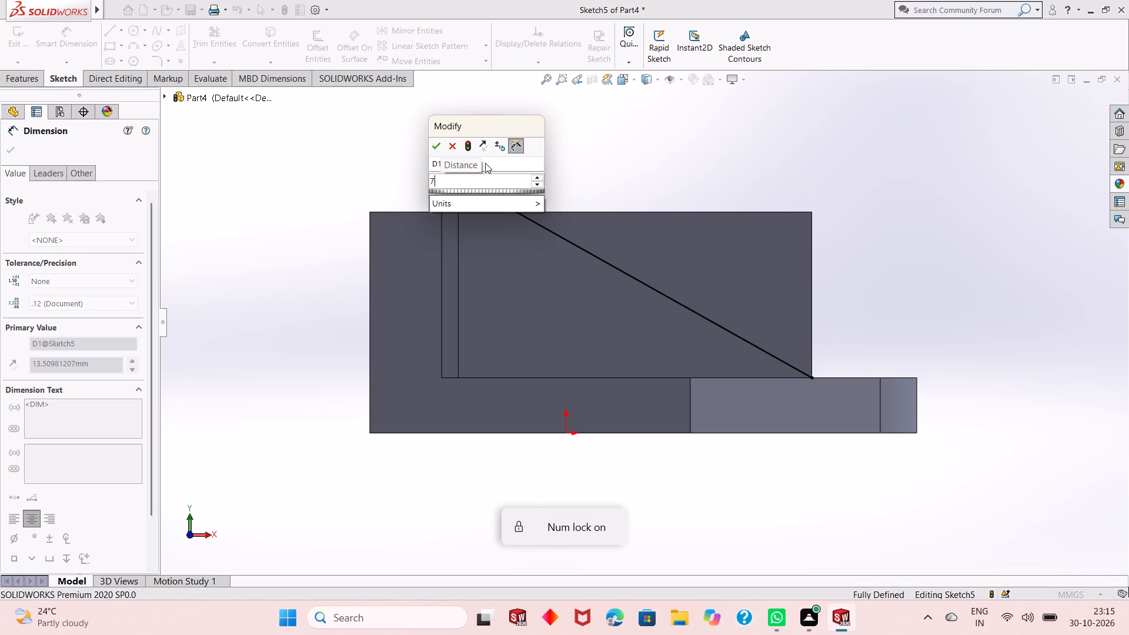
pyautogui.press('Return')
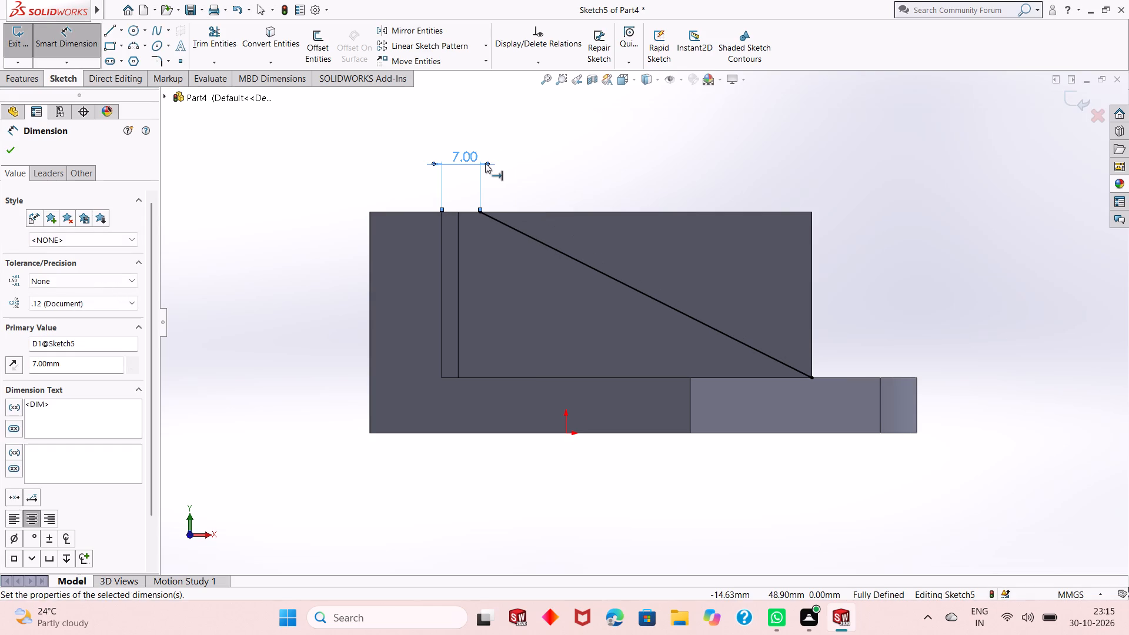
pyautogui.rightClick(546, 138)
pyautogui.click(570, 182)
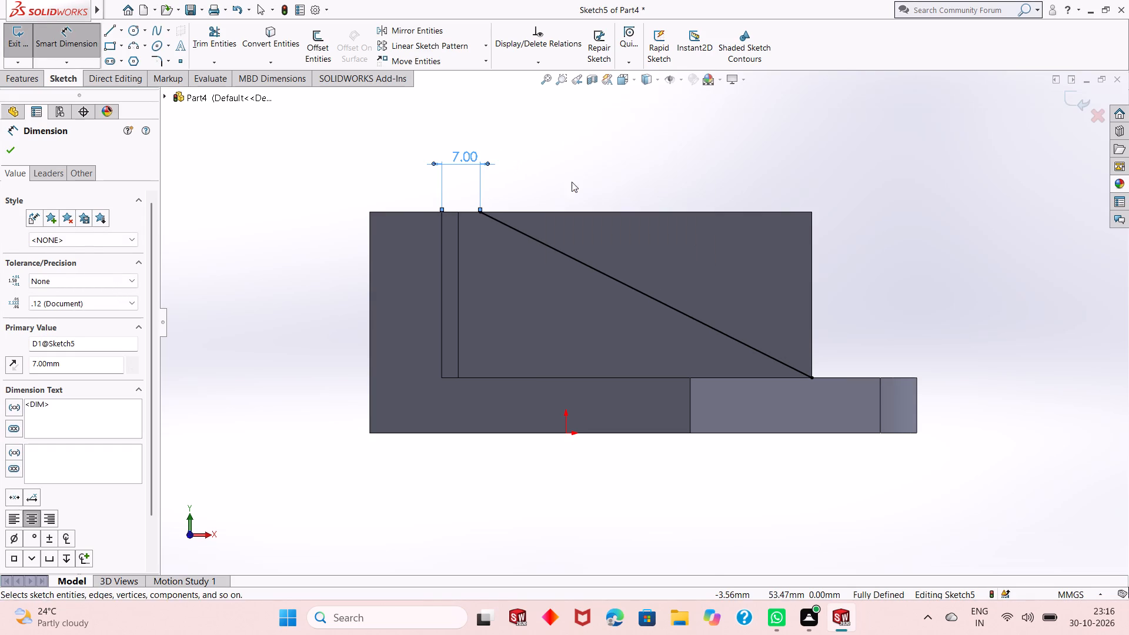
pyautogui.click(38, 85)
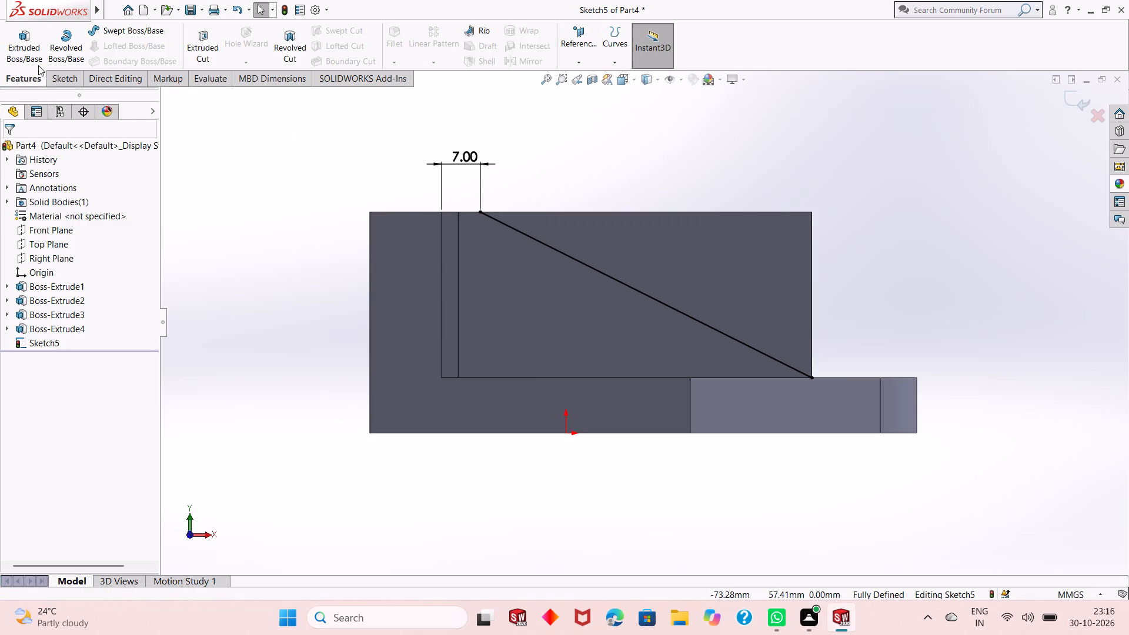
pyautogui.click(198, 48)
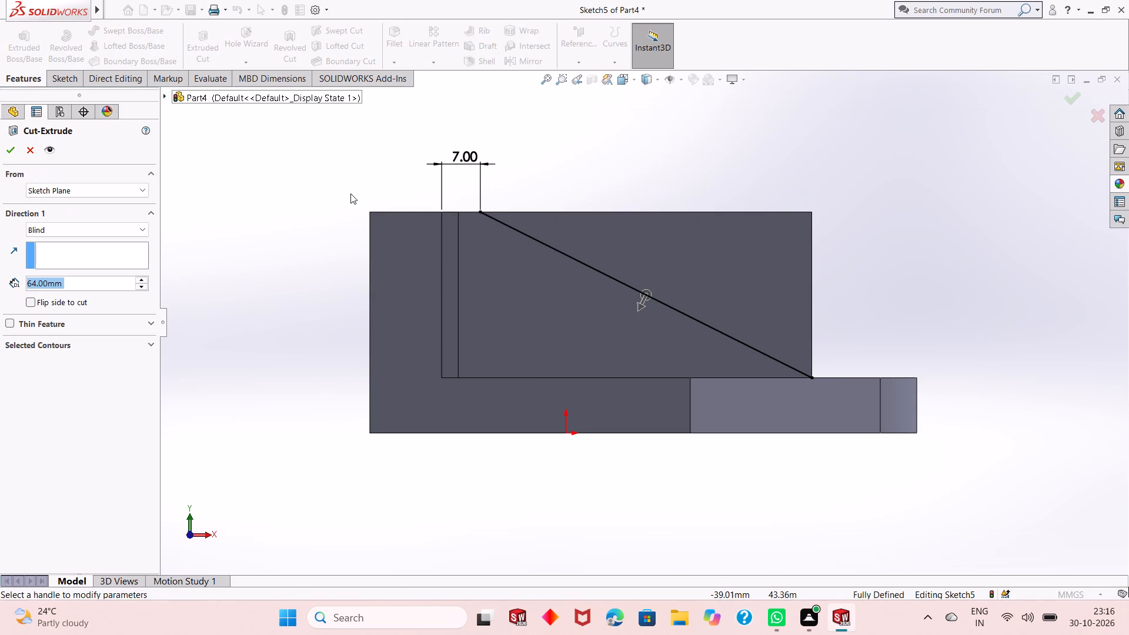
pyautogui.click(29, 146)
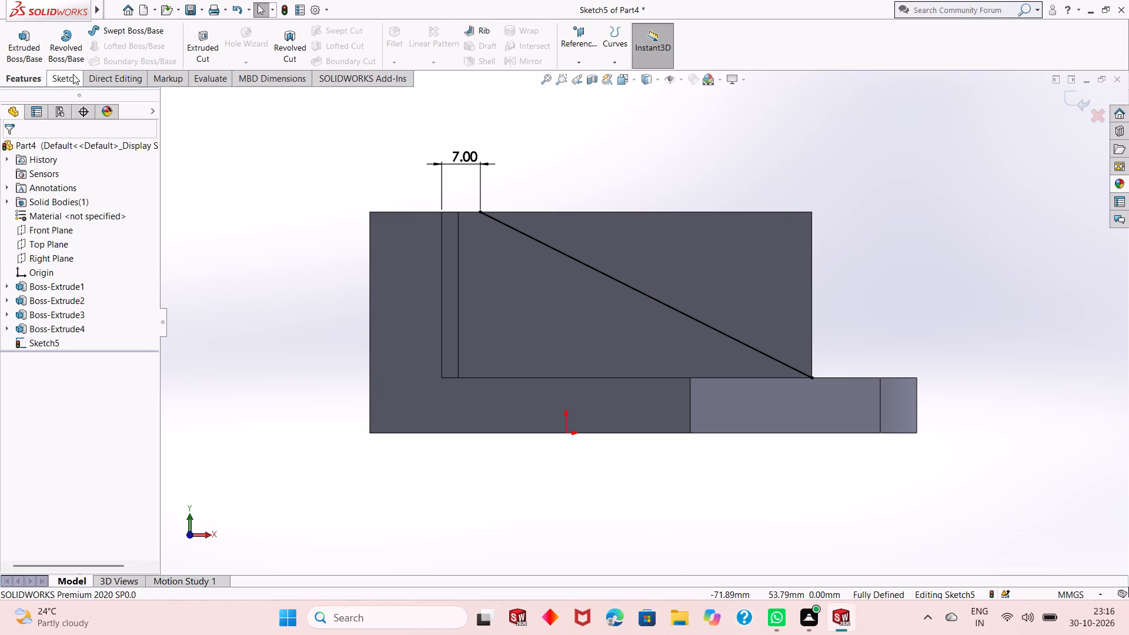
# Close the triangle above the sloping line with a 60 mm horizontal line along the rib's top edge and a 30 mm vertical line down its outer edge.
pyautogui.click(73, 77)
pyautogui.click(107, 30)
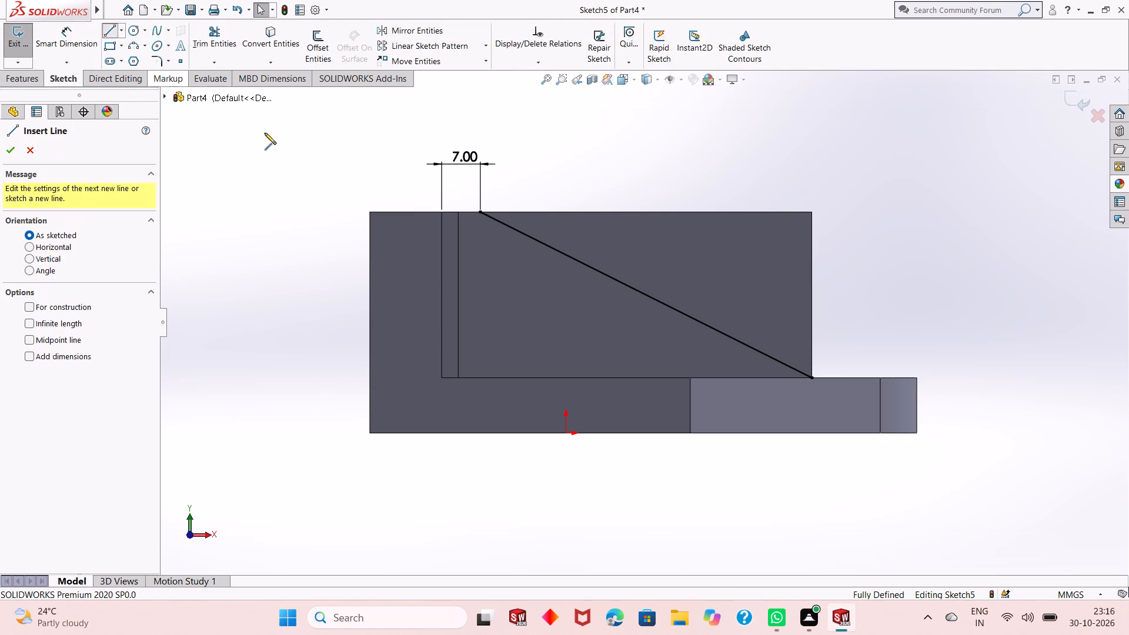
pyautogui.click(479, 214)
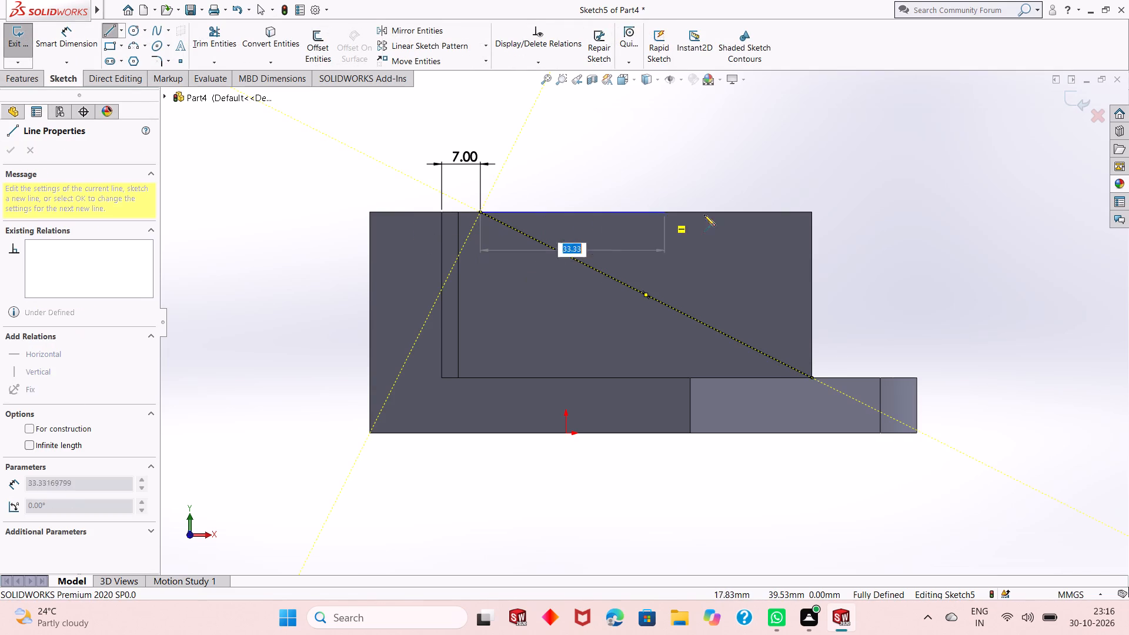
pyautogui.click(811, 212)
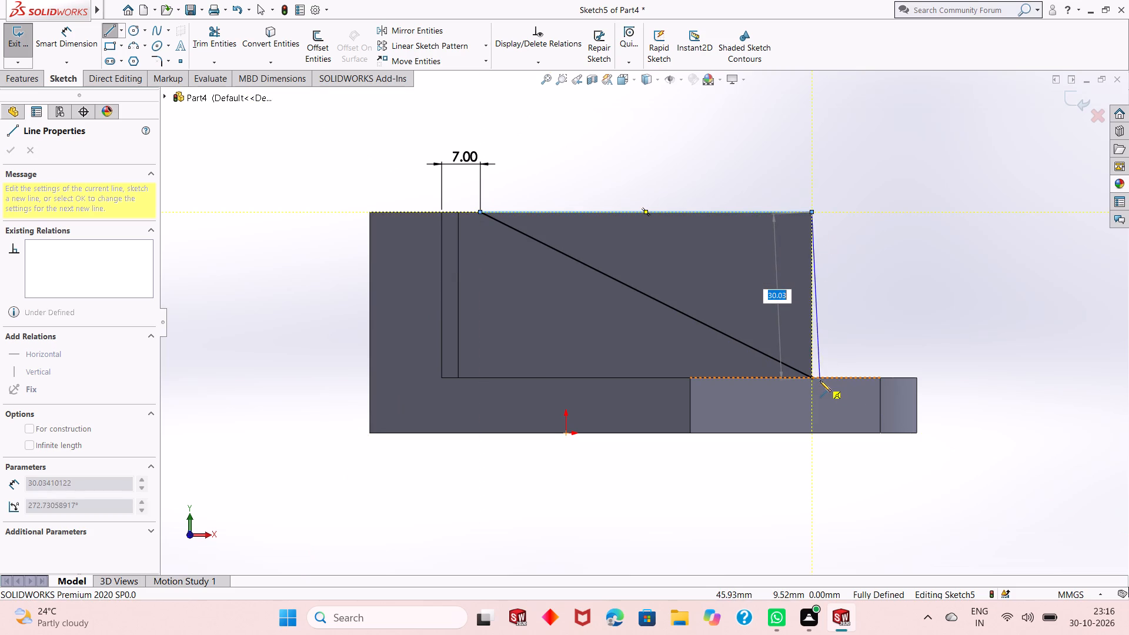
pyautogui.click(814, 377)
pyautogui.rightClick(871, 278)
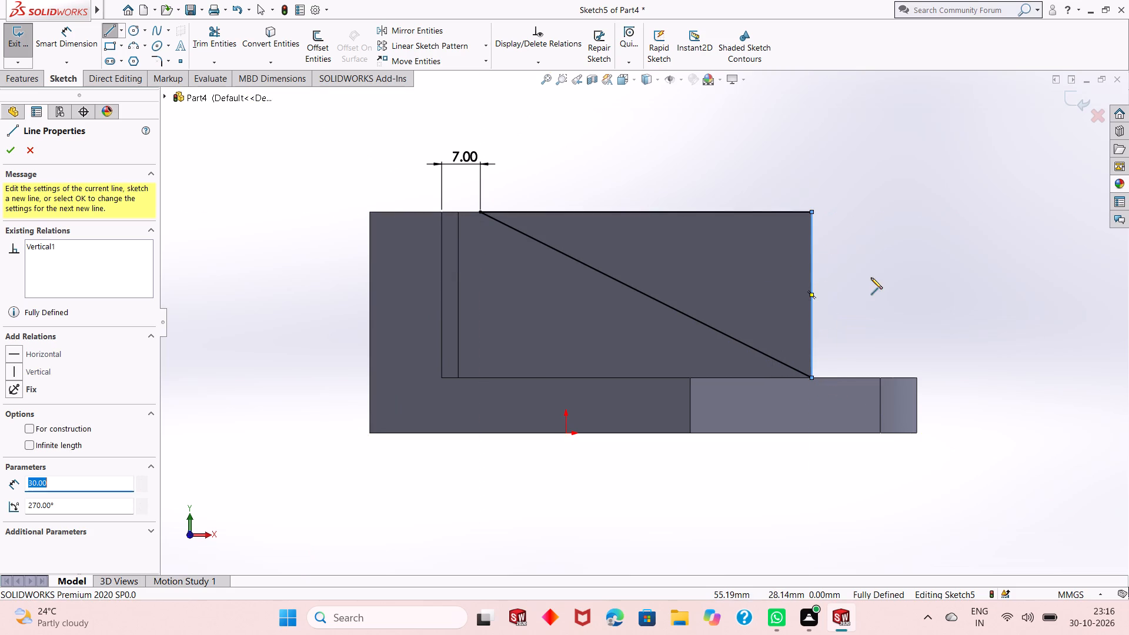
pyautogui.click(888, 284)
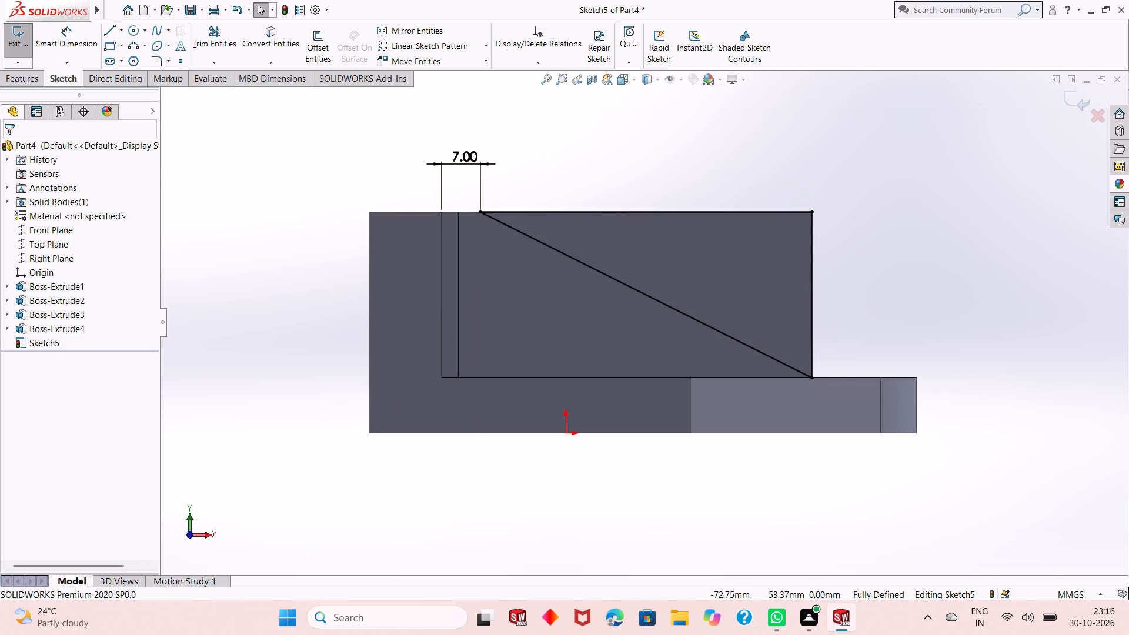
# Cut away the triangular region above the rib's sloping line with a 64 mm blind extruded cut.
pyautogui.click(31, 85)
pyautogui.click(195, 58)
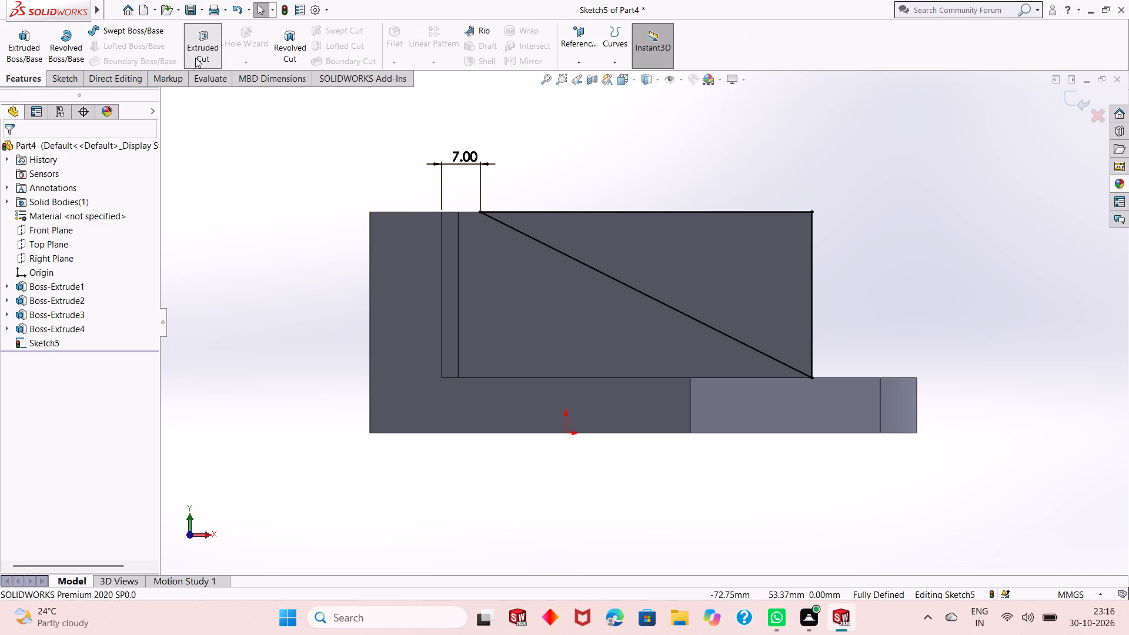
pyautogui.moveTo(413, 198); pyautogui.dragTo(394, 229, button='middle')
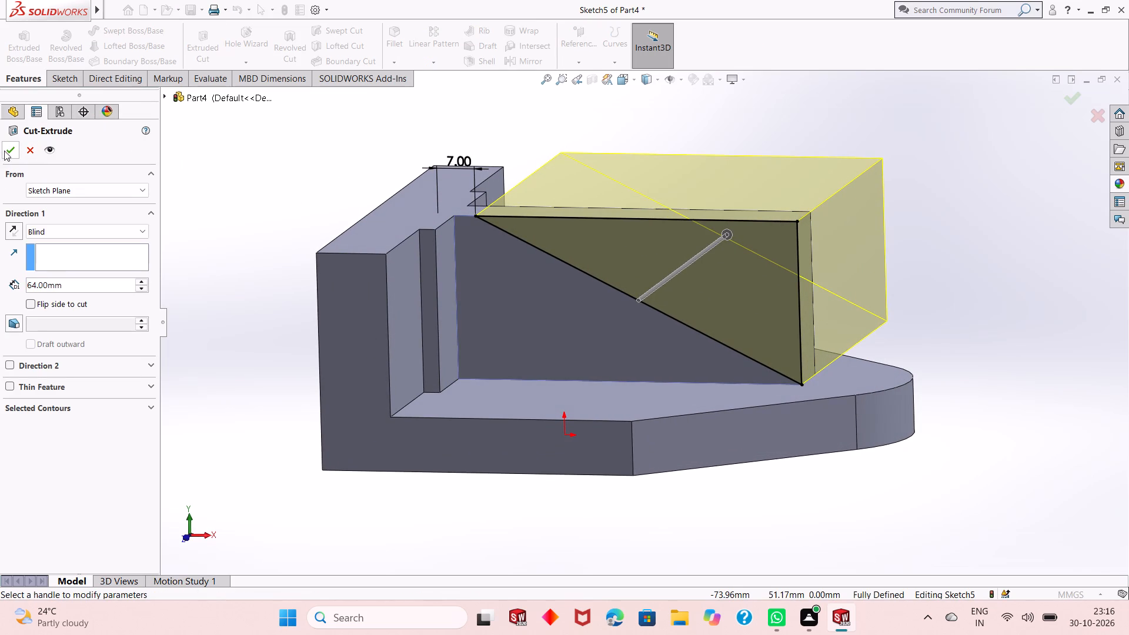
pyautogui.click(4, 150)
pyautogui.click(300, 199)
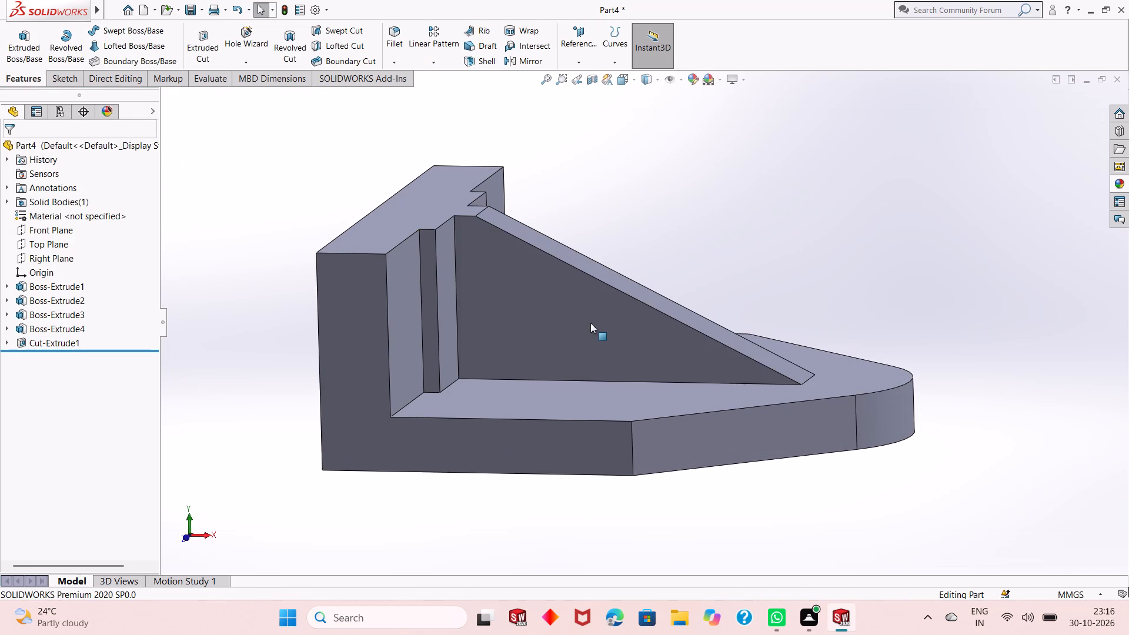
# Start a sketch on the base plate's top face and draw two vertically aligned circles, about 15.4 mm and 18.6 mm in diameter, one each side of the rib.
pyautogui.scroll(2, 588, 335)
pyautogui.moveTo(587, 332); pyautogui.dragTo(495, 379, button='middle')
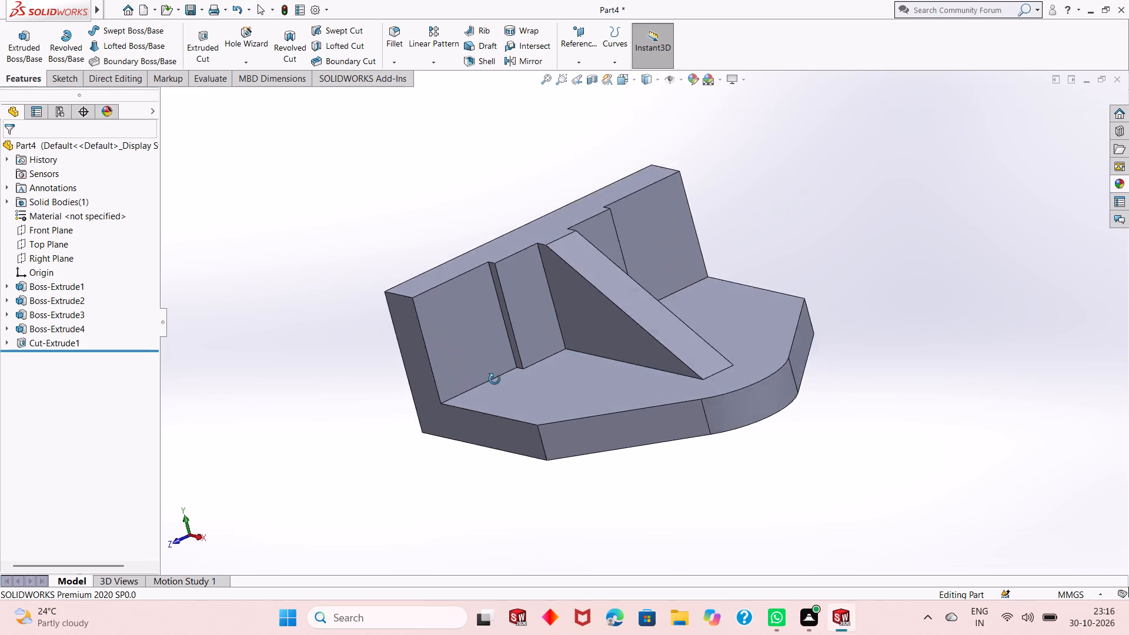
pyautogui.moveTo(495, 379); pyautogui.dragTo(564, 314, button='middle')
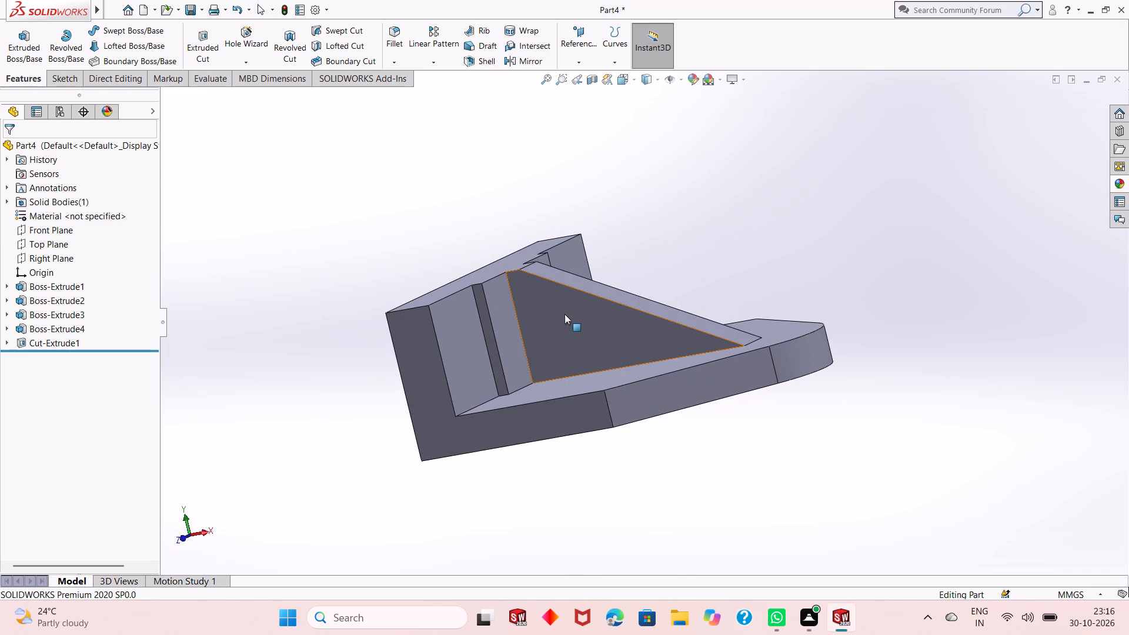
pyautogui.moveTo(565, 314); pyautogui.dragTo(568, 426, button='middle')
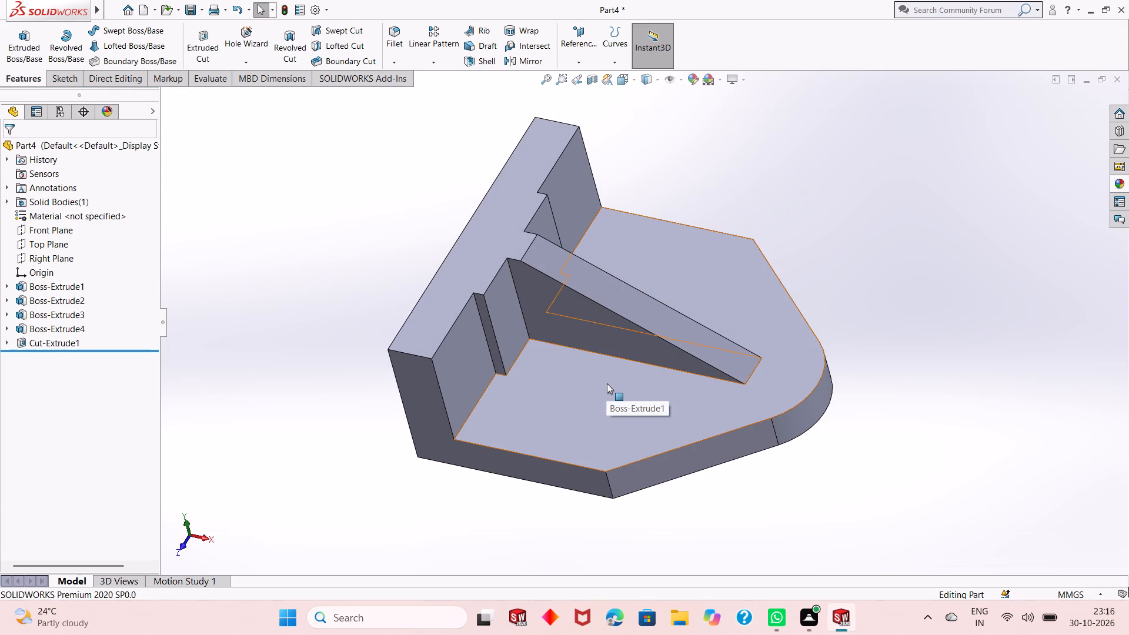
pyautogui.click(607, 383)
pyautogui.click(659, 348)
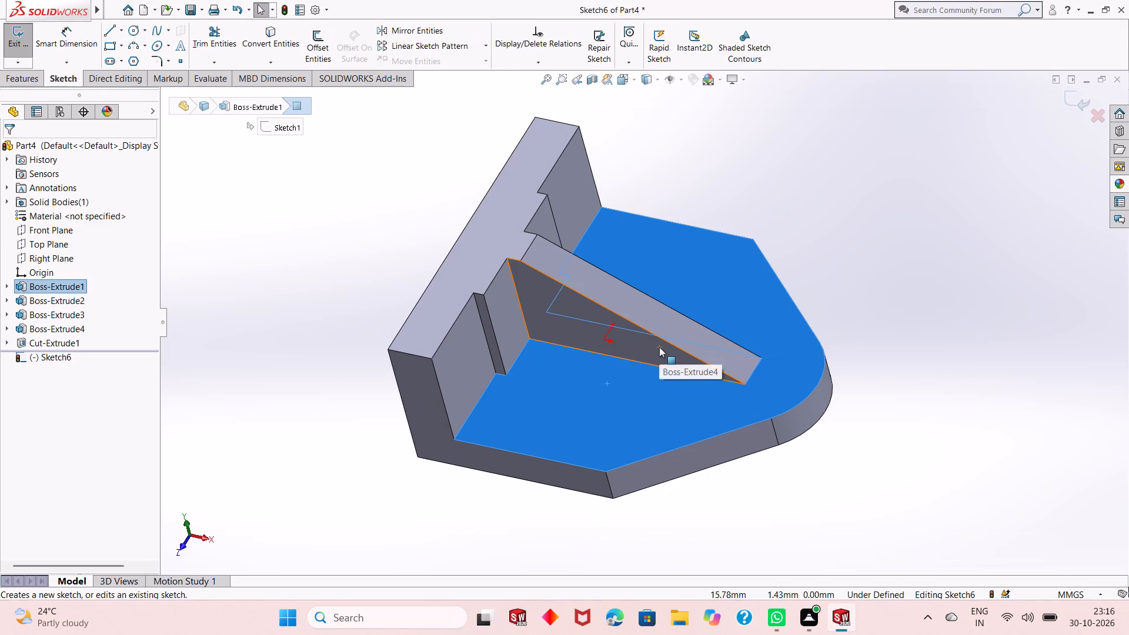
pyautogui.hotkey('ctrl', '8')
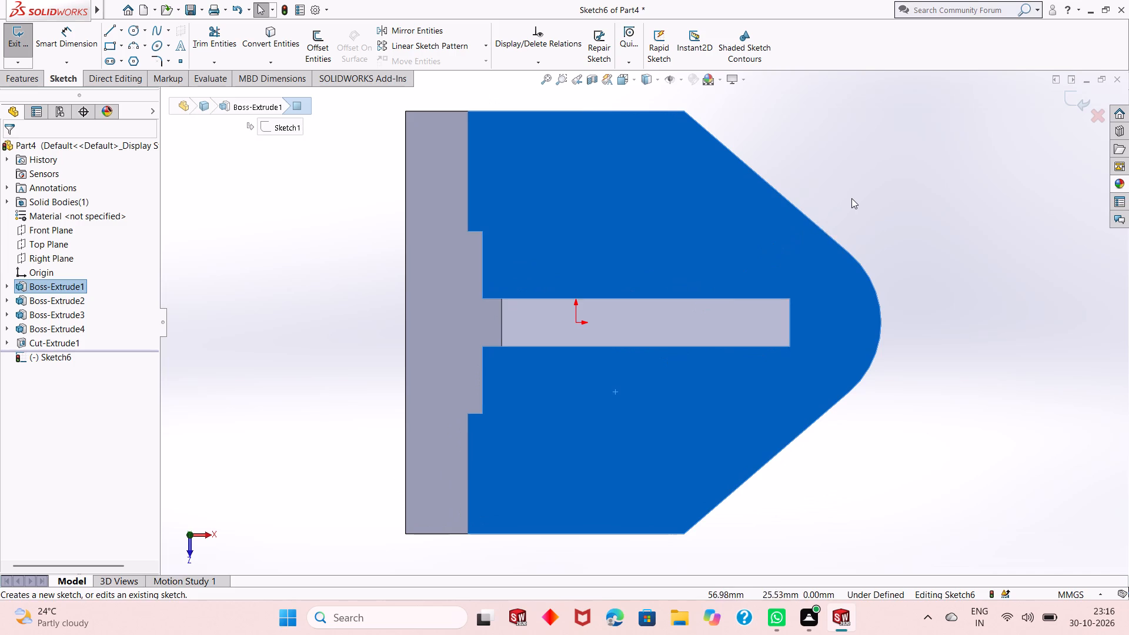
pyautogui.click(852, 197)
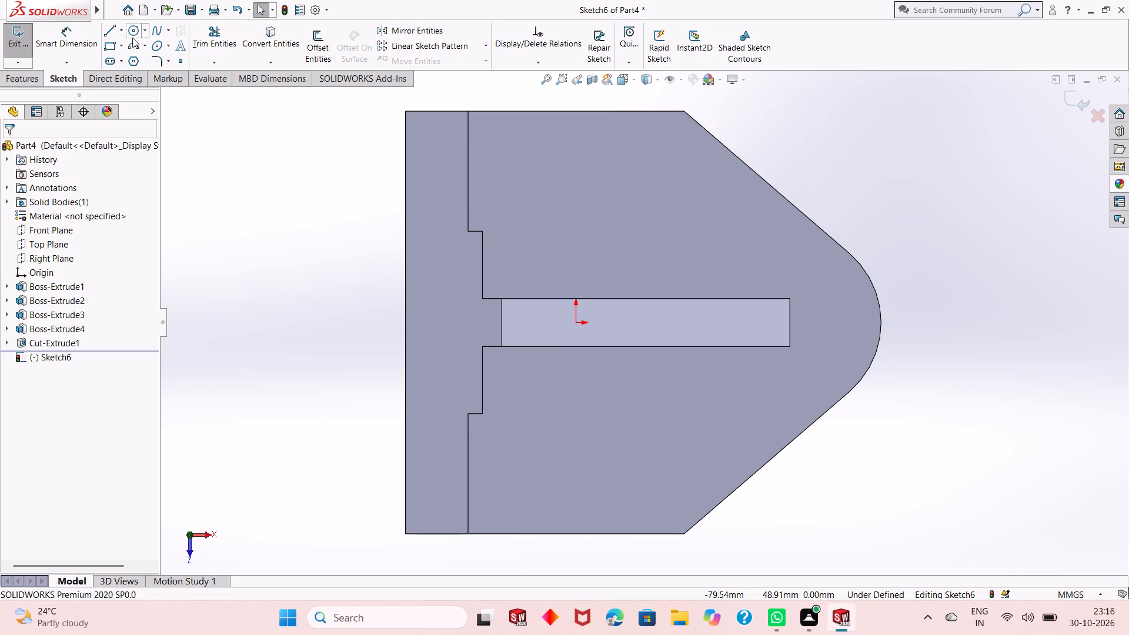
pyautogui.click(130, 29)
pyautogui.click(590, 200)
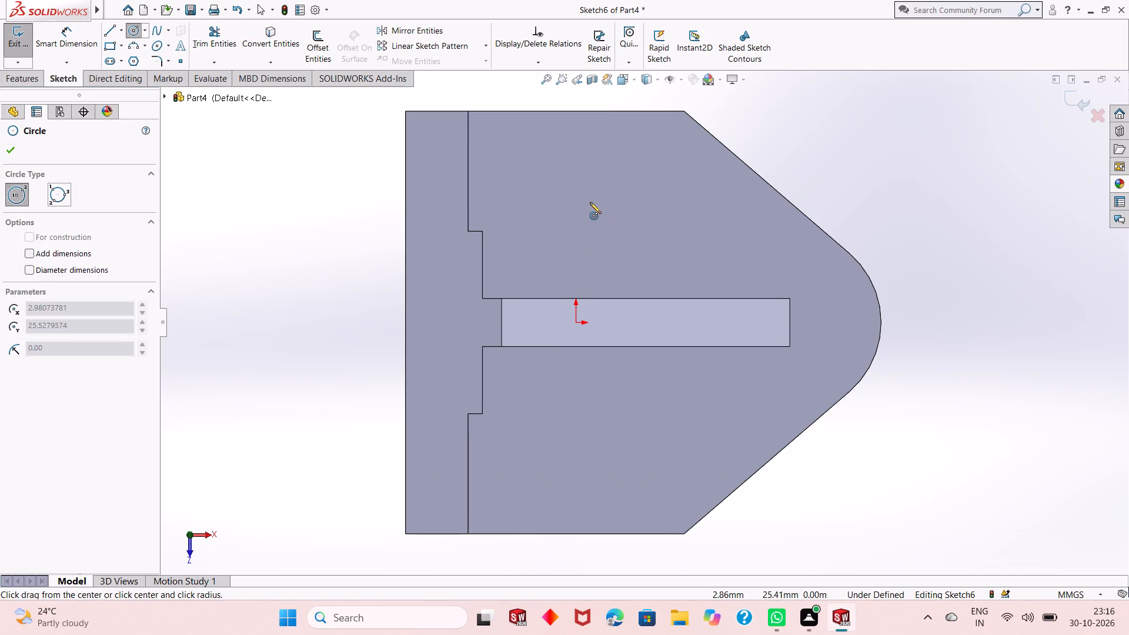
pyautogui.click(590, 237)
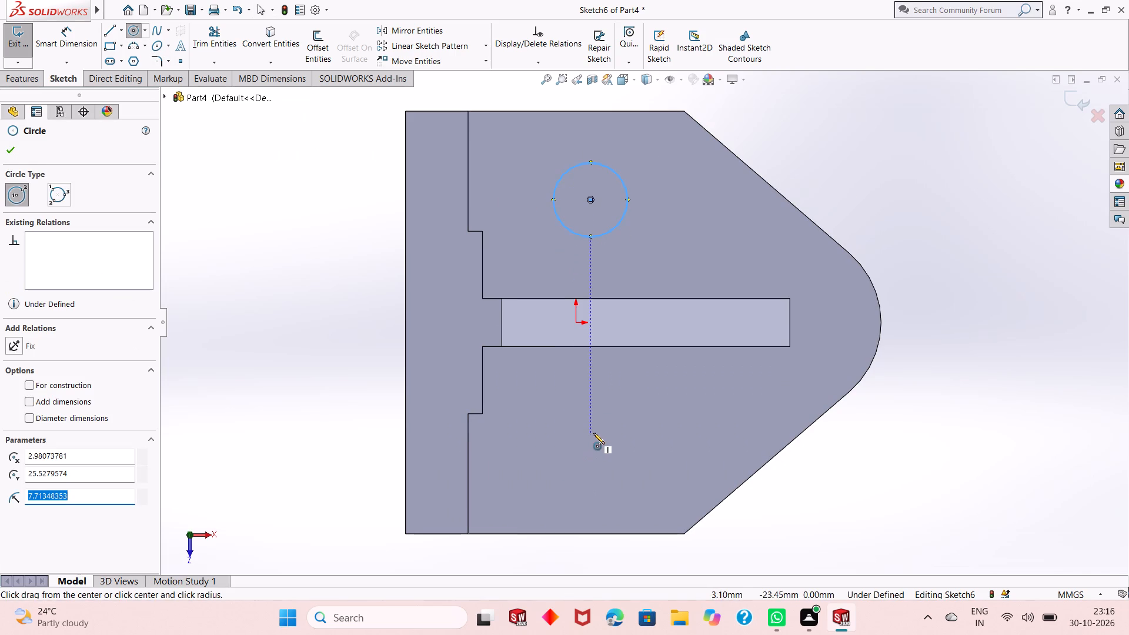
pyautogui.click(593, 433)
pyautogui.click(610, 393)
pyautogui.rightClick(243, 236)
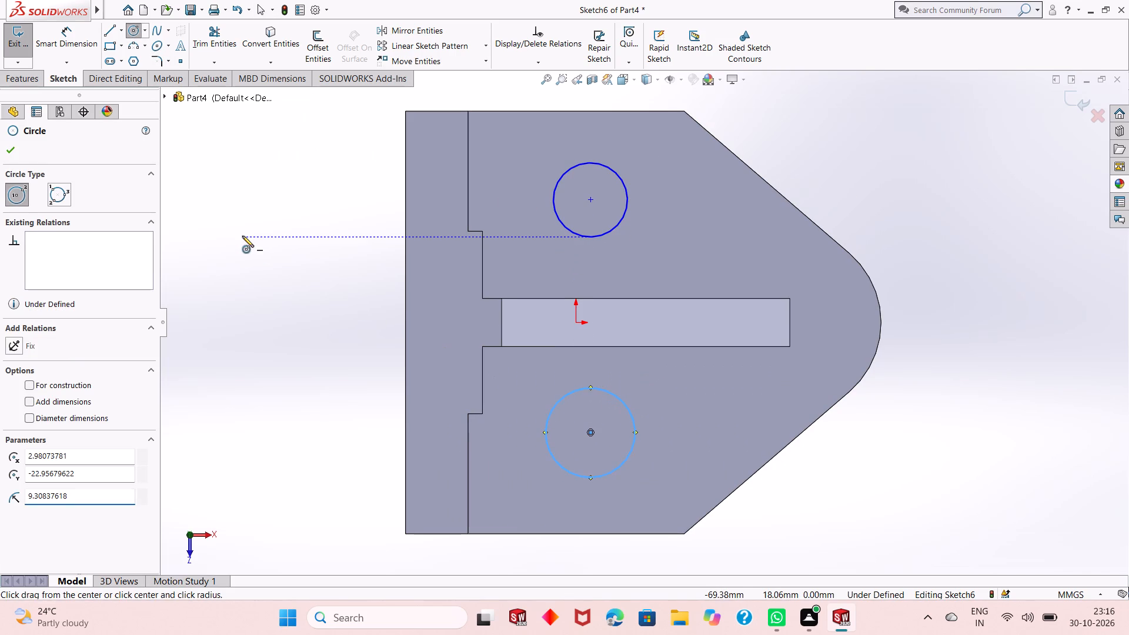
pyautogui.click(249, 242)
# Dimension the smaller circle's diameter and set it to 10 mm.
pyautogui.click(58, 42)
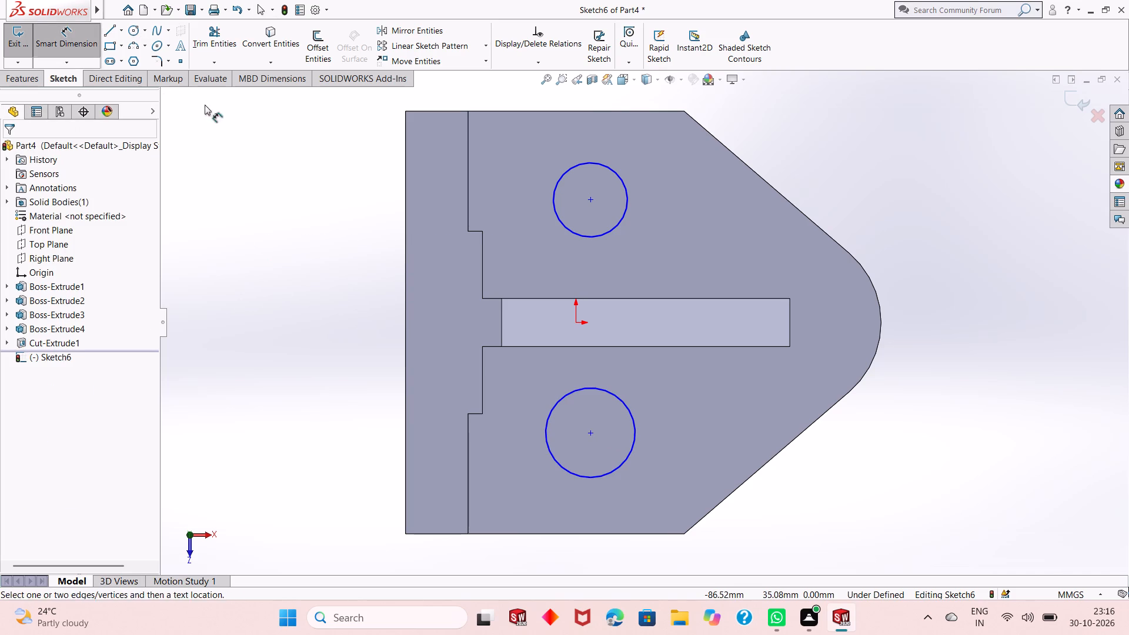
pyautogui.click(593, 236)
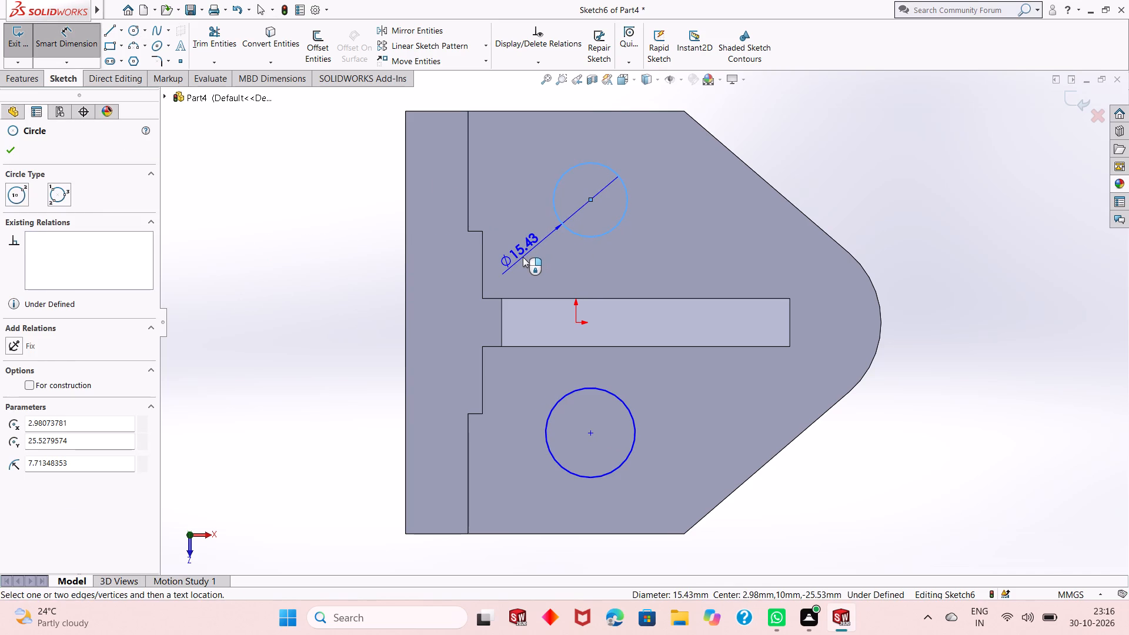
pyautogui.click(523, 257)
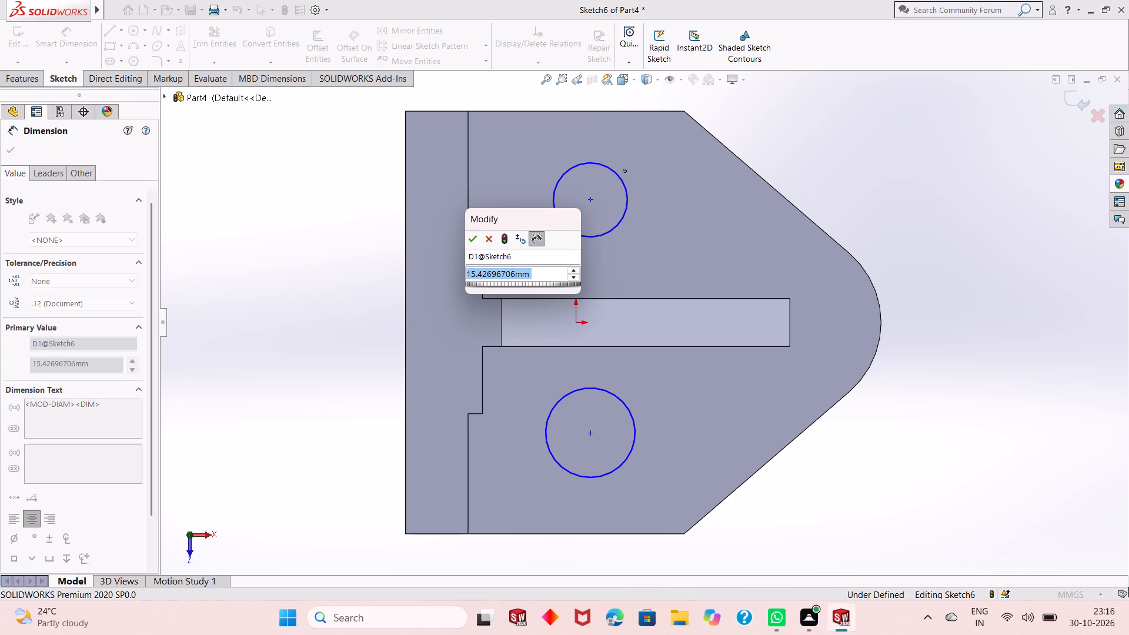
pyautogui.write('10')
pyautogui.press('Return')
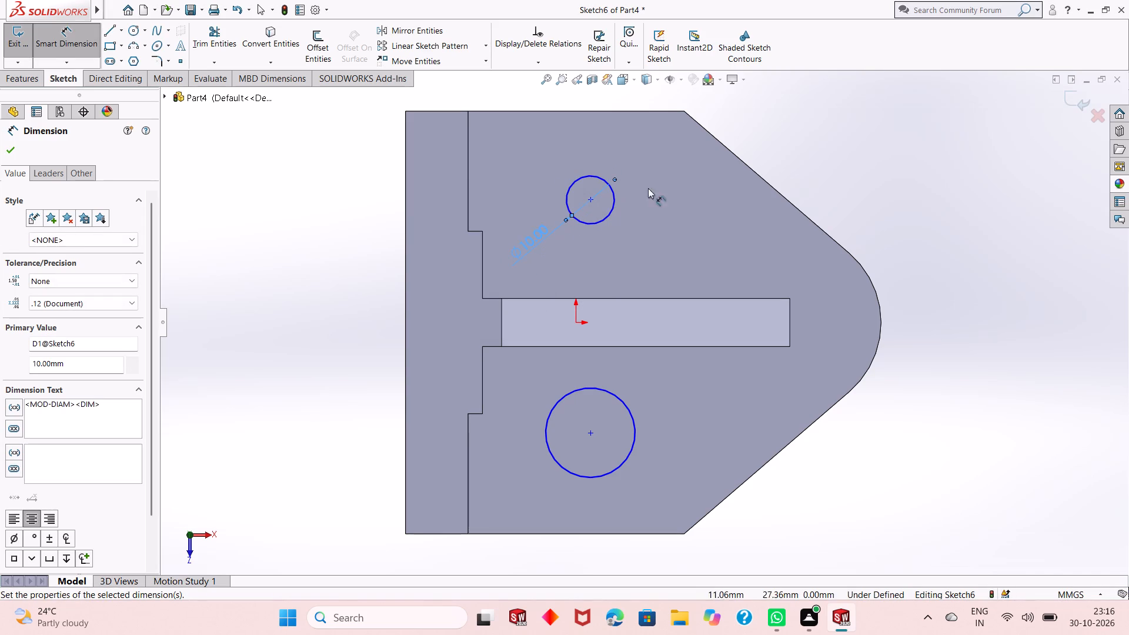
pyautogui.rightClick(804, 153)
pyautogui.click(822, 189)
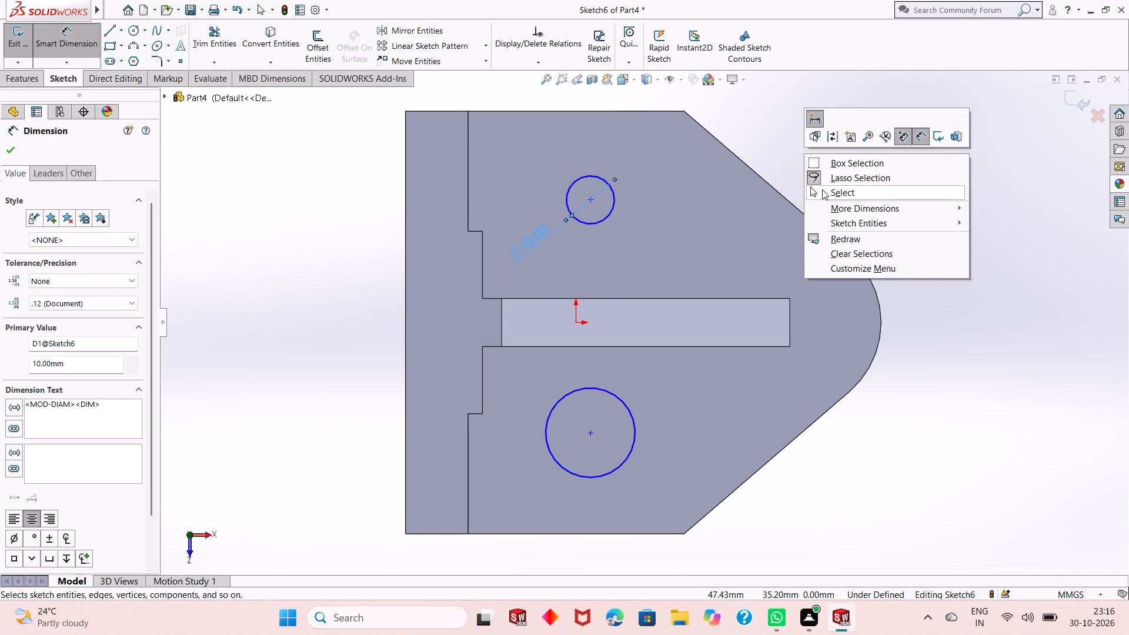
# Add an equal relation between the 10 mm circle and the larger circle on the other side of the rib.
pyautogui.click(602, 218)
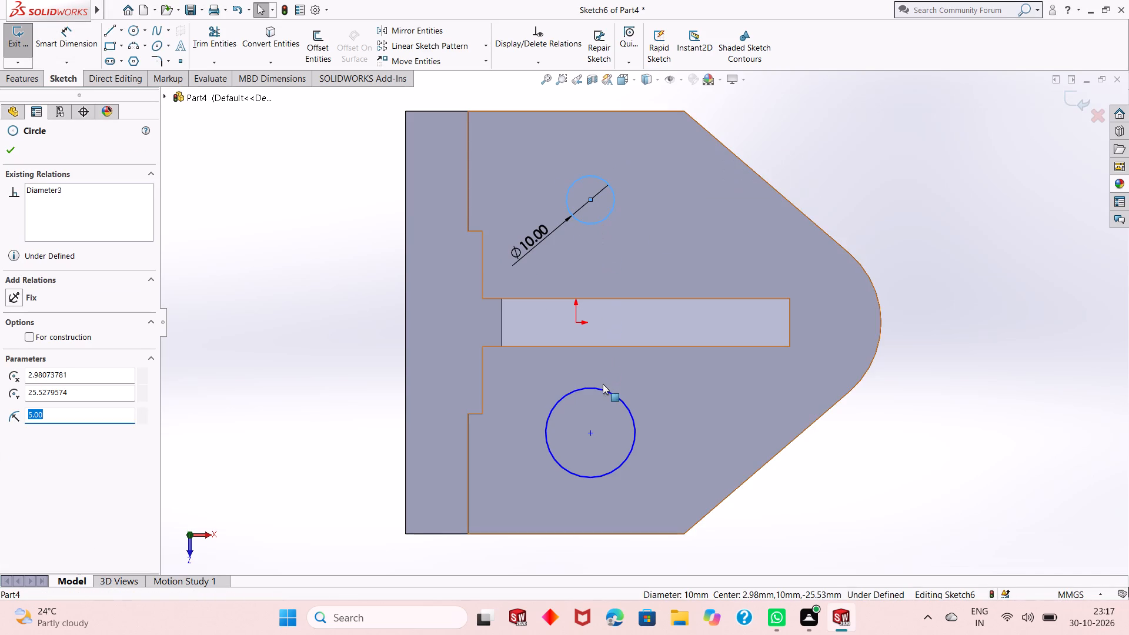
pyautogui.keyDown('ctrl'); pyautogui.click(603, 389); pyautogui.keyUp('ctrl')
pyautogui.click(688, 336)
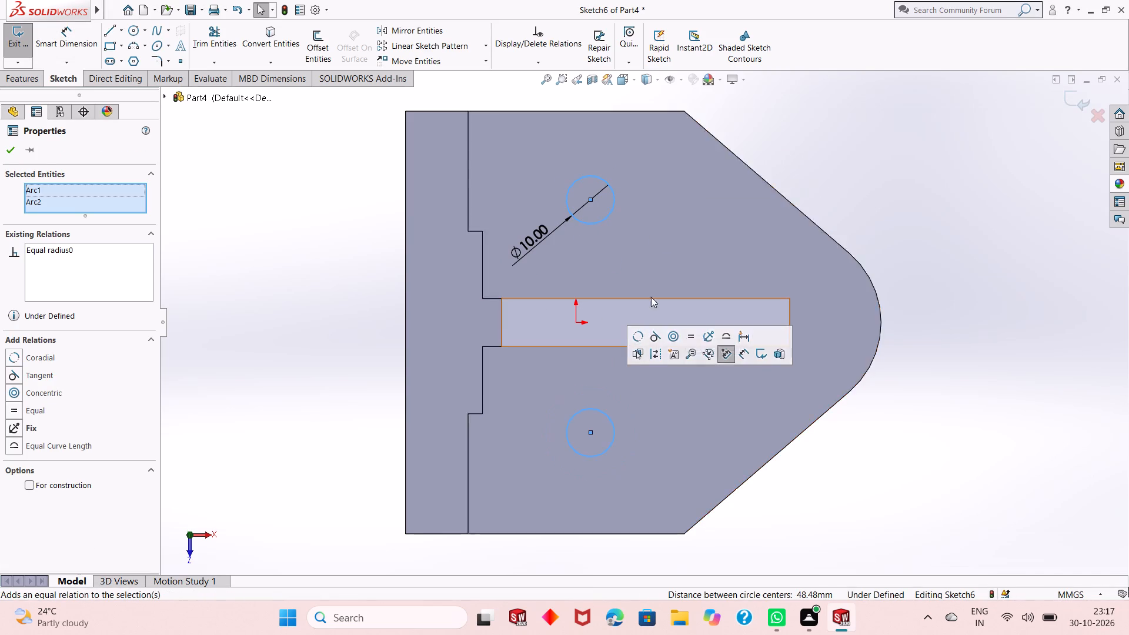
pyautogui.click(6, 156)
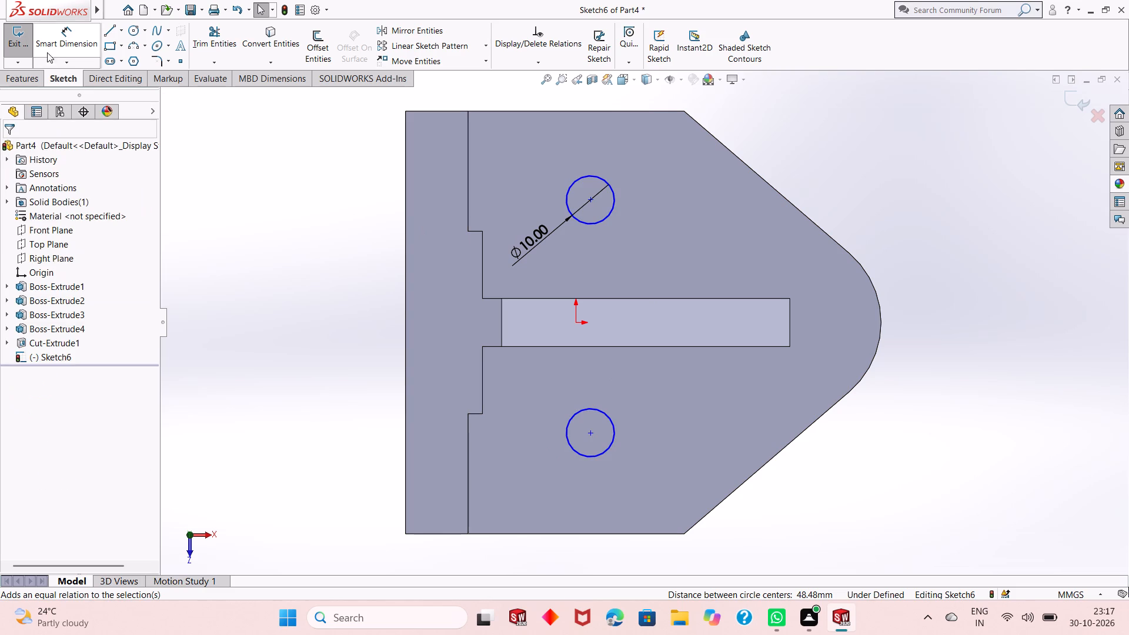
# Dimension the centre of the circle carrying the diameter dimension from the upright wall's face and set the distance to 31 mm.
pyautogui.click(55, 35)
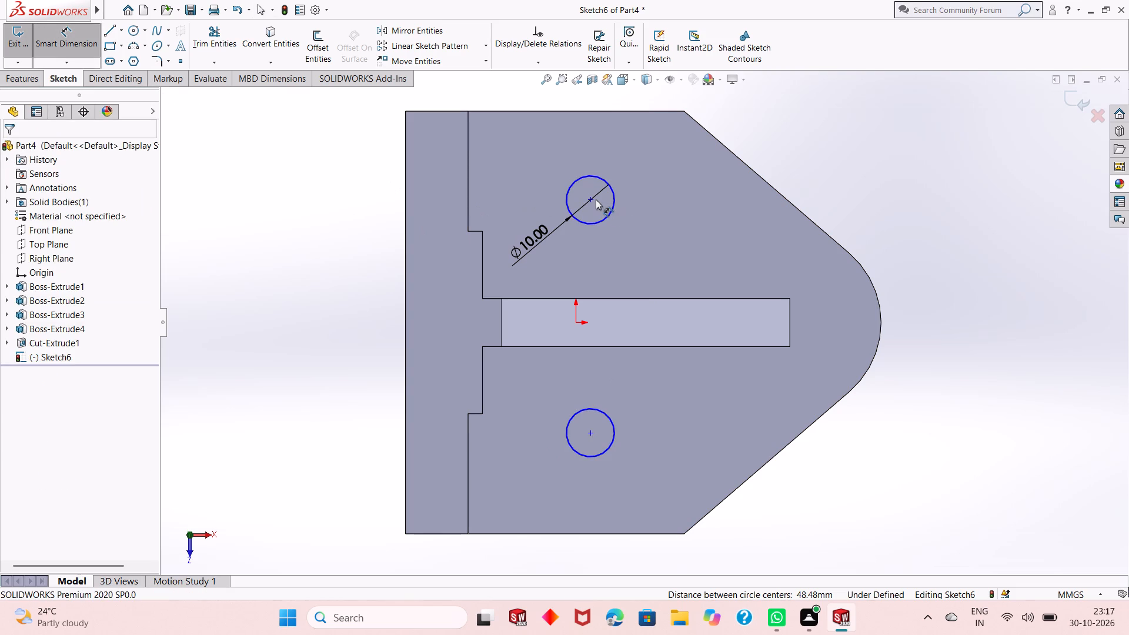
pyautogui.click(593, 199)
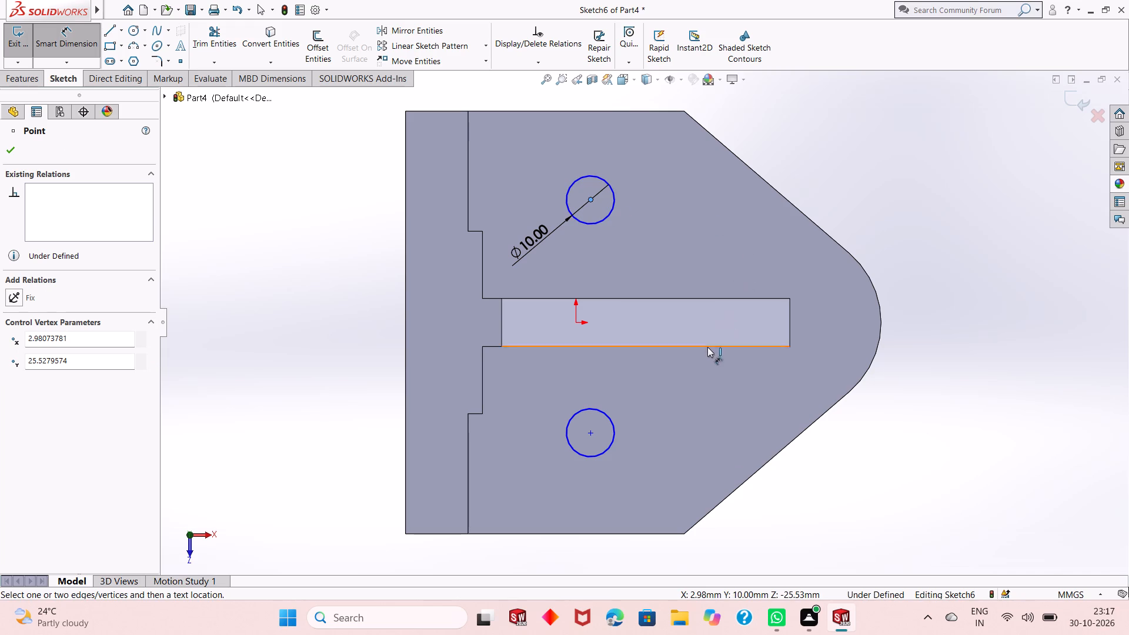
pyautogui.click(469, 171)
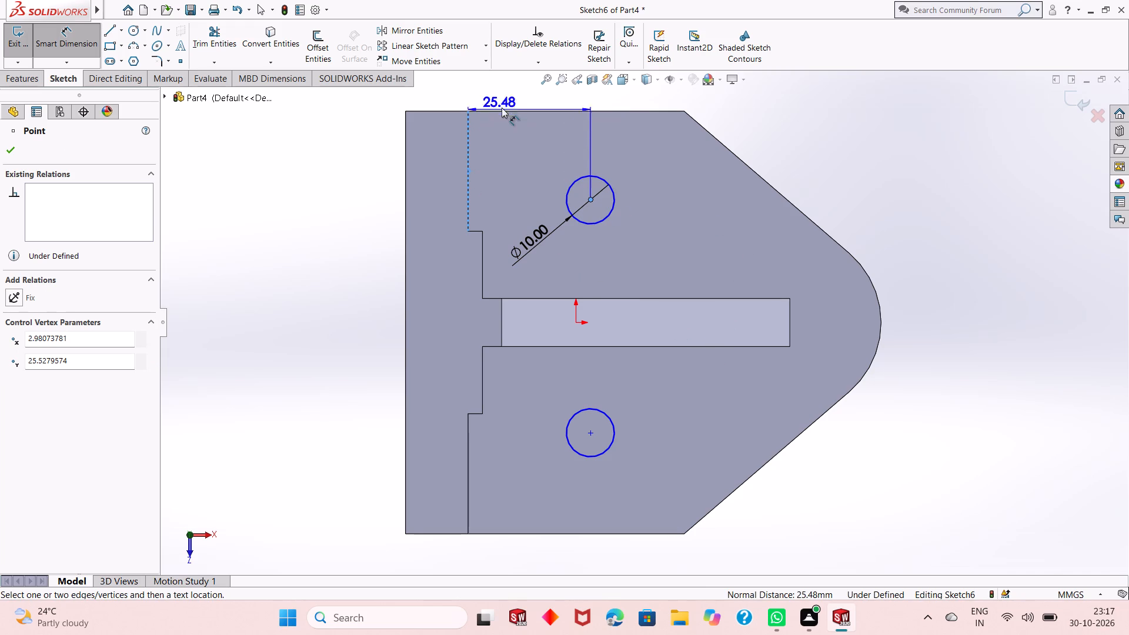
pyautogui.click(519, 95)
pyautogui.write('31')
pyautogui.press('Return')
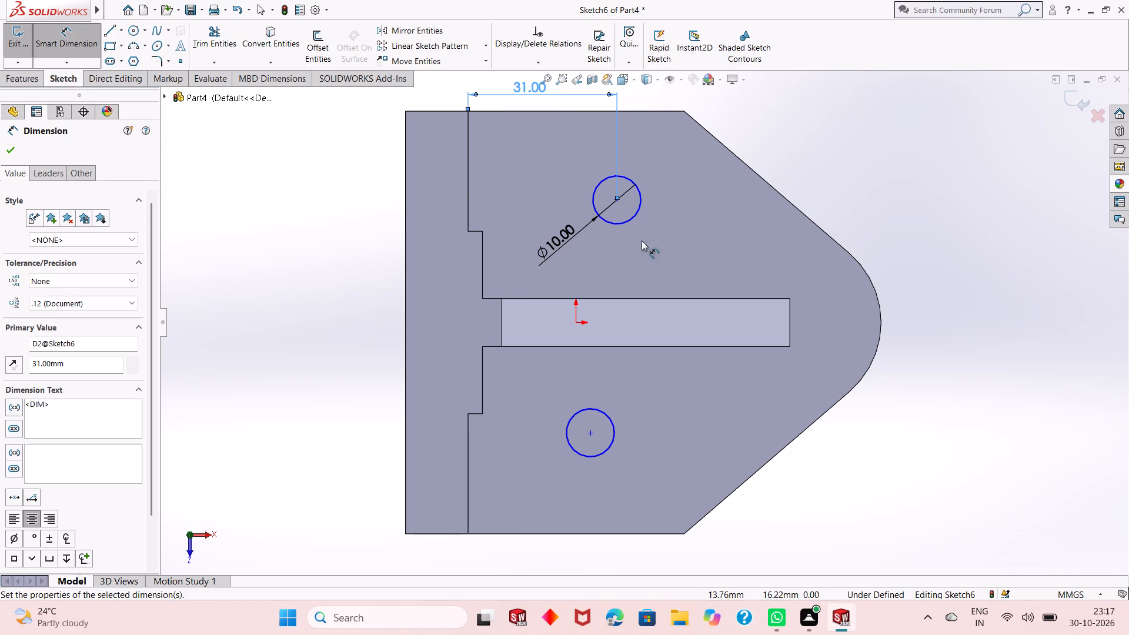
# Dimension the spacing between the two circle centres across the rib and set it to 50 mm.
pyautogui.click(619, 201)
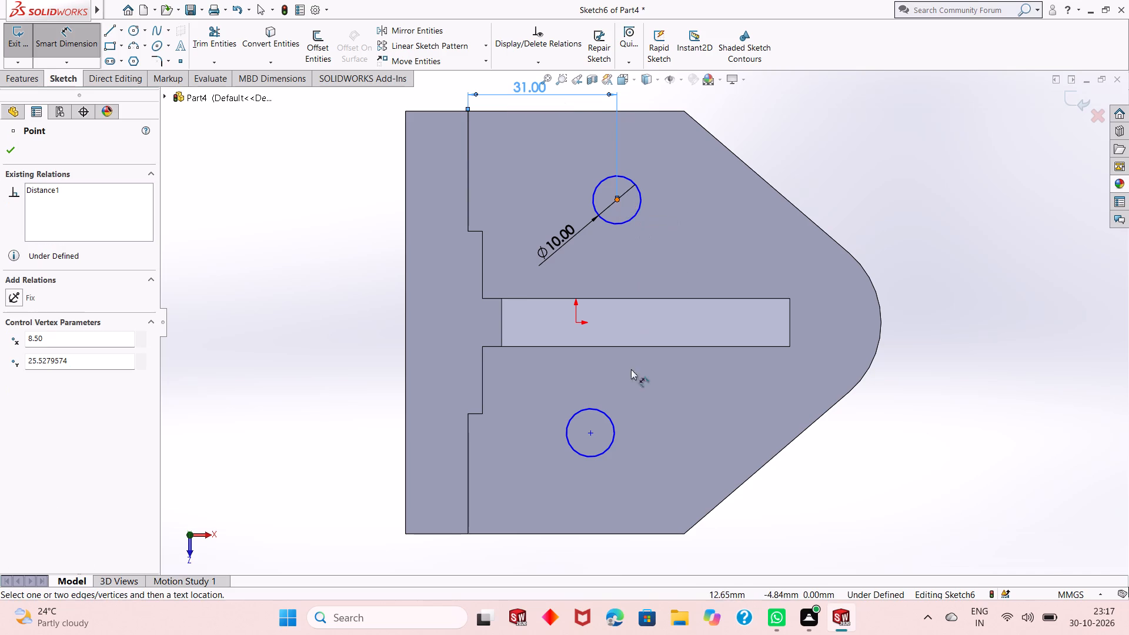
pyautogui.click(590, 433)
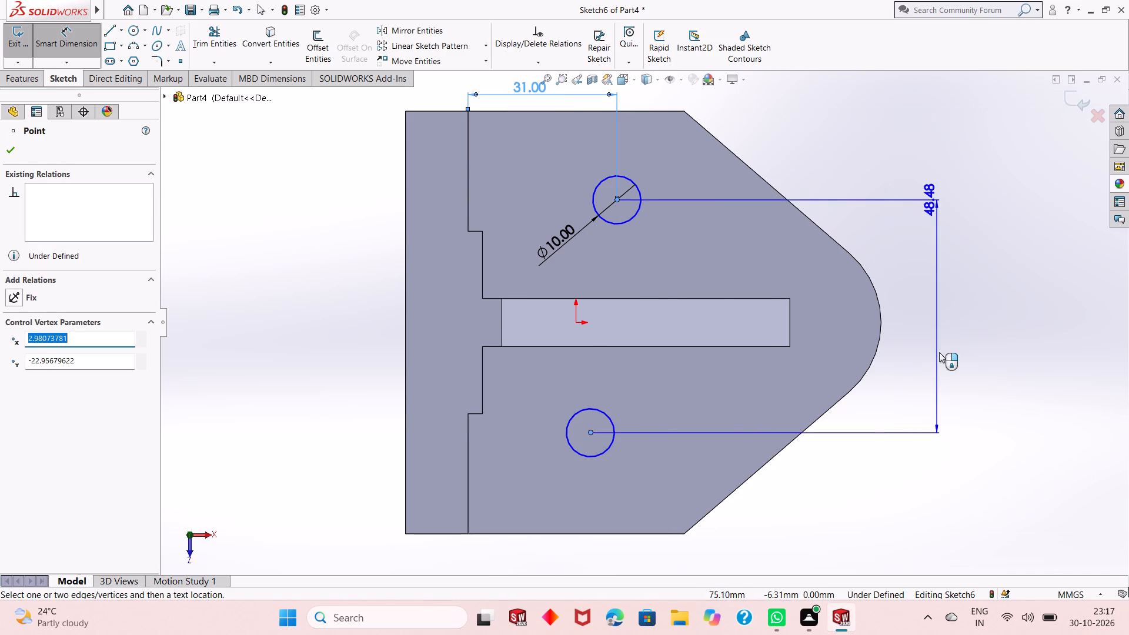
pyautogui.click(944, 347)
pyautogui.write('50')
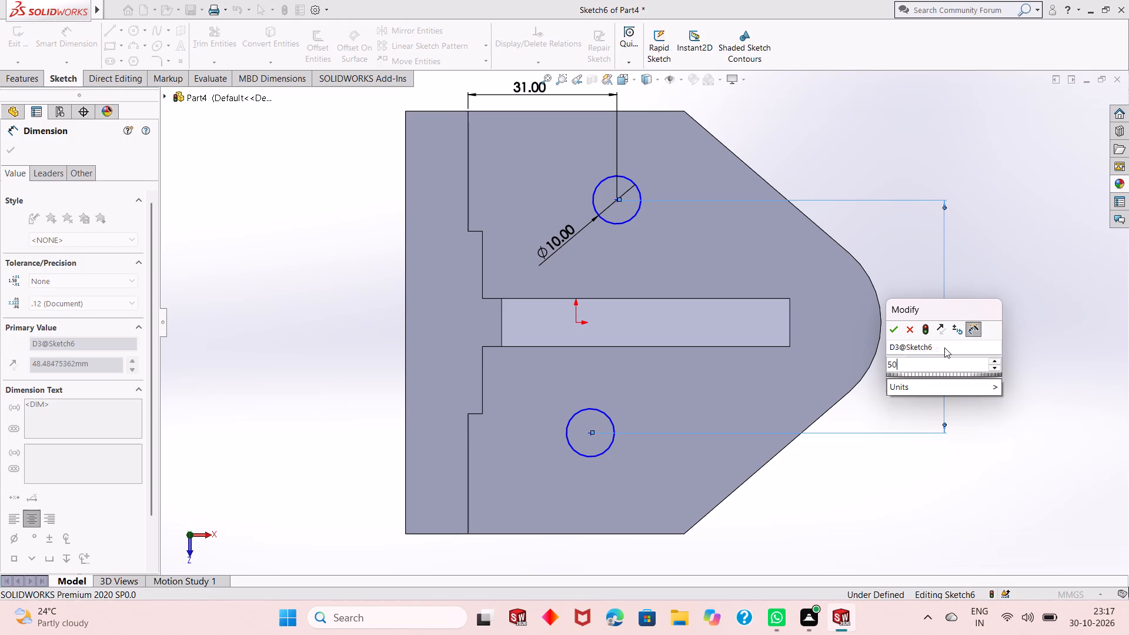
pyautogui.press('Return')
pyautogui.rightClick(968, 234)
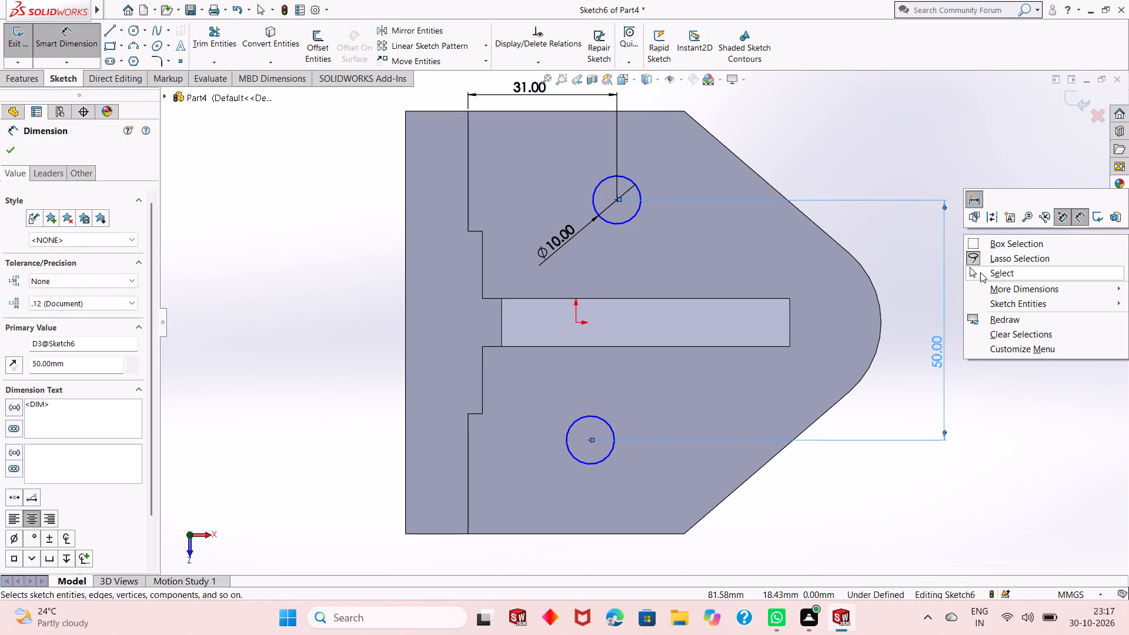
pyautogui.click(981, 273)
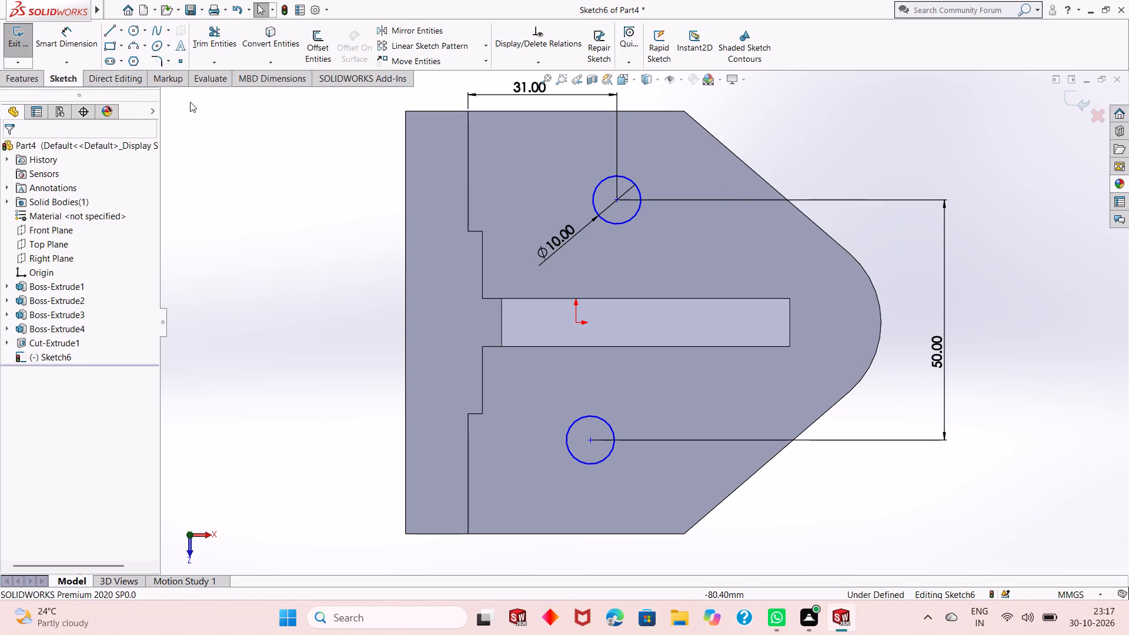
pyautogui.scroll(2, 380, 265)
pyautogui.scroll(-2, 679, 336)
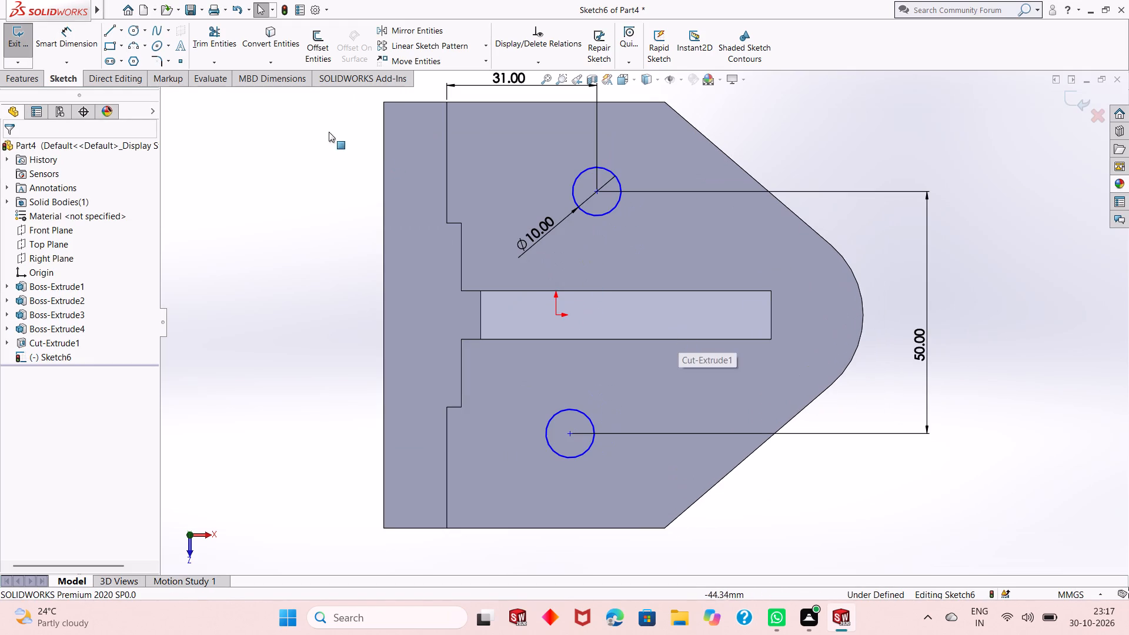
# Sketch a horizontal centerline about 10.6 mm long from the origin along the middle of the rib.
pyautogui.click(122, 35)
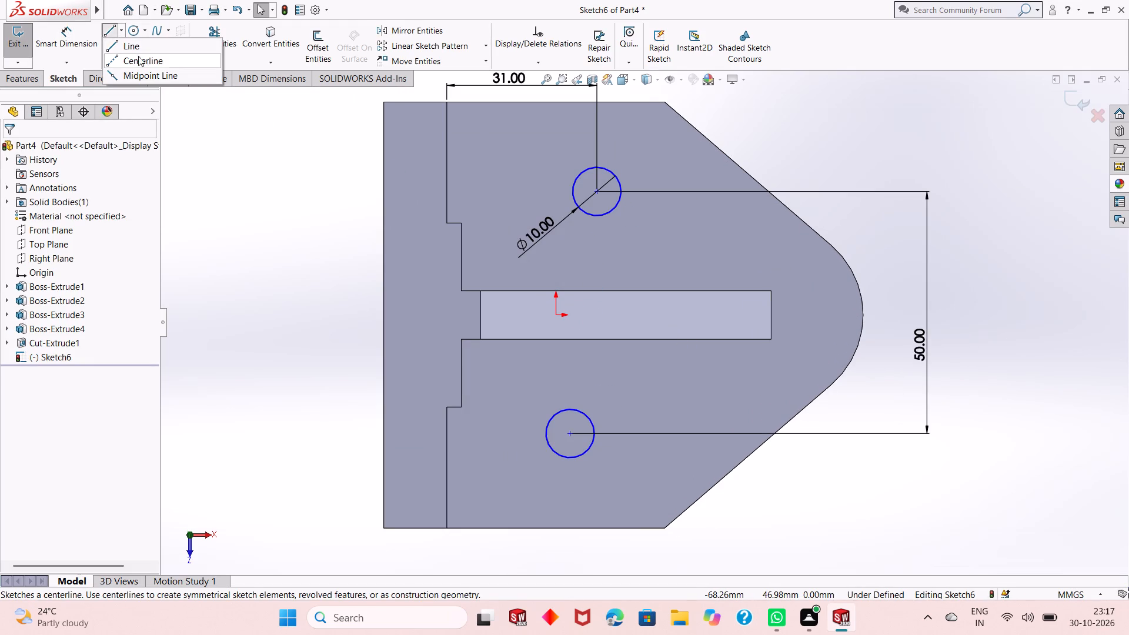
pyautogui.click(141, 61)
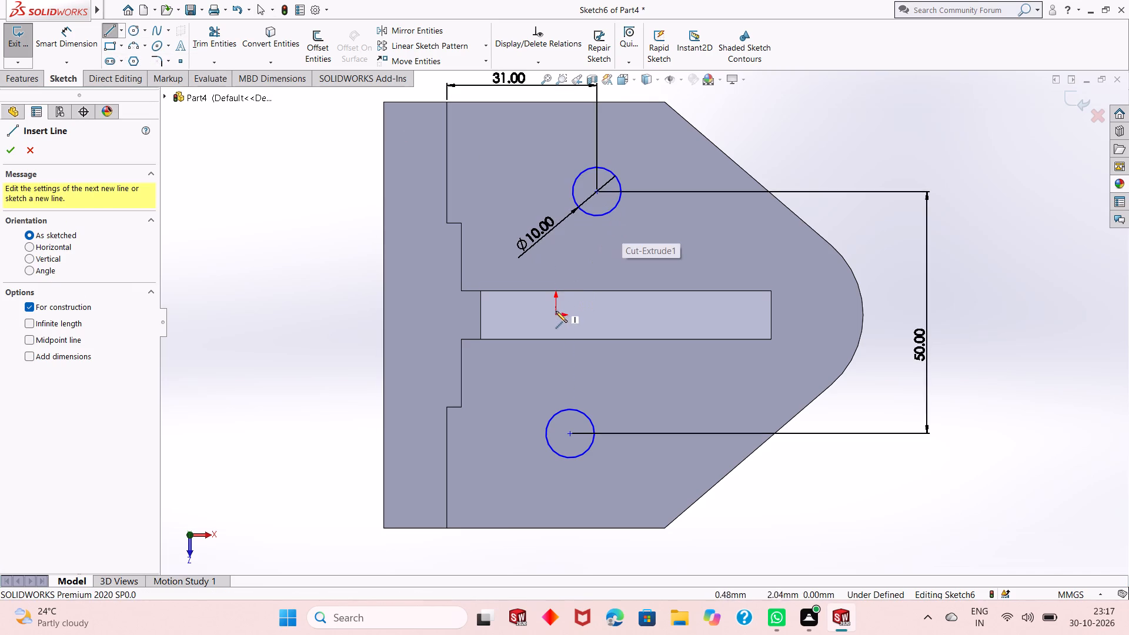
pyautogui.click(555, 314)
pyautogui.click(607, 312)
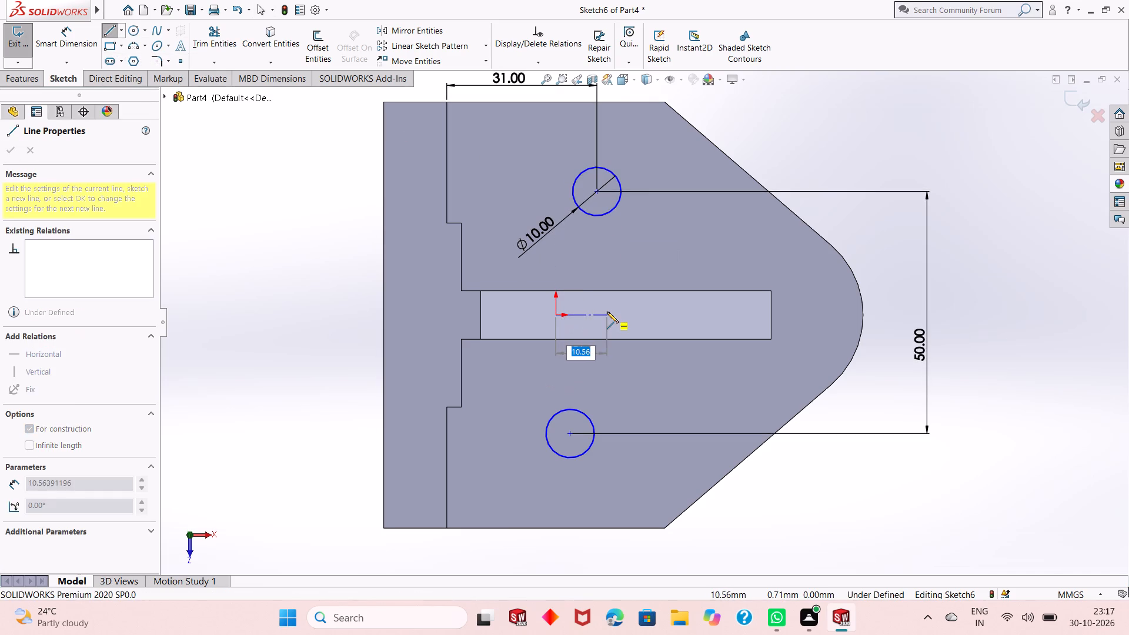
pyautogui.rightClick(607, 312)
pyautogui.click(633, 315)
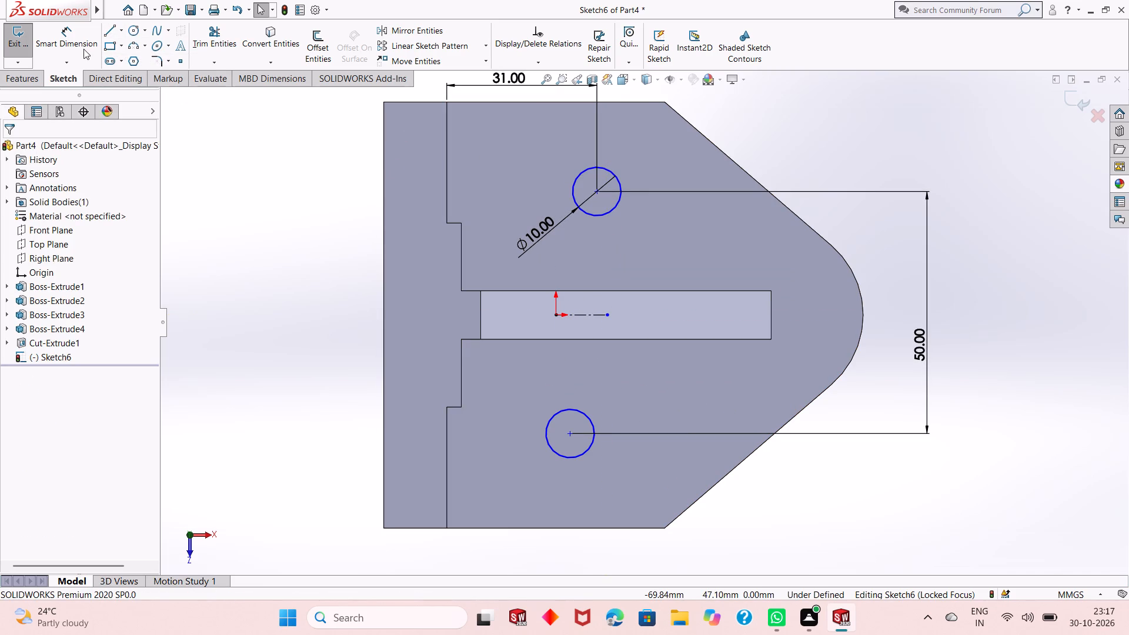
# Add a symmetric relation between the two circle centres about the centerline.
pyautogui.click(579, 313)
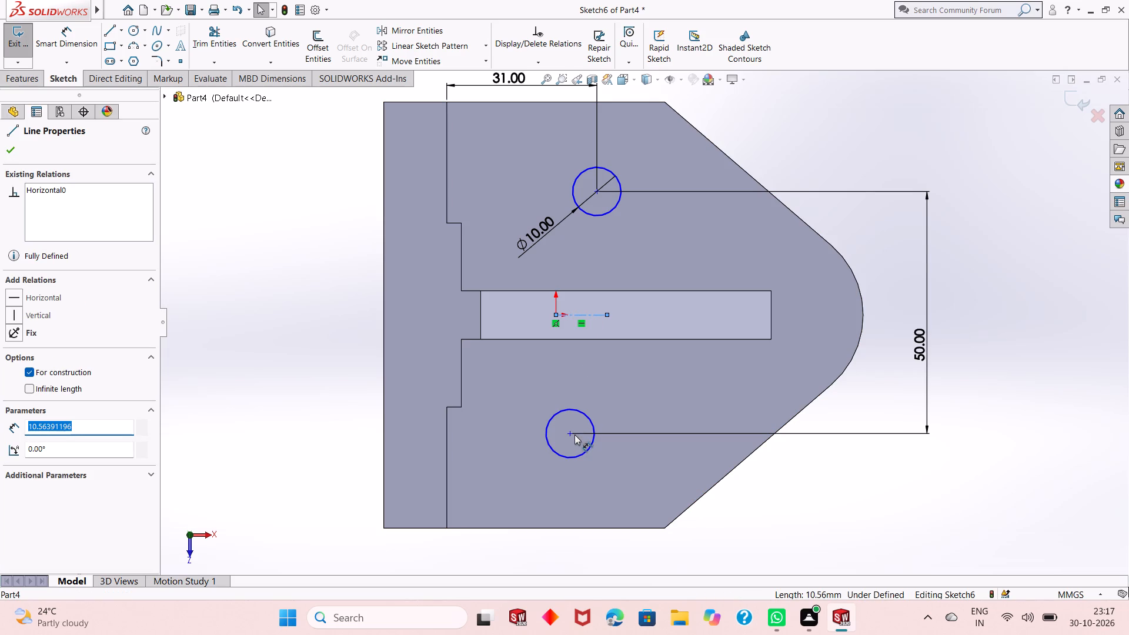
pyautogui.keyDown('ctrl'); pyautogui.click(572, 436); pyautogui.keyUp('ctrl')
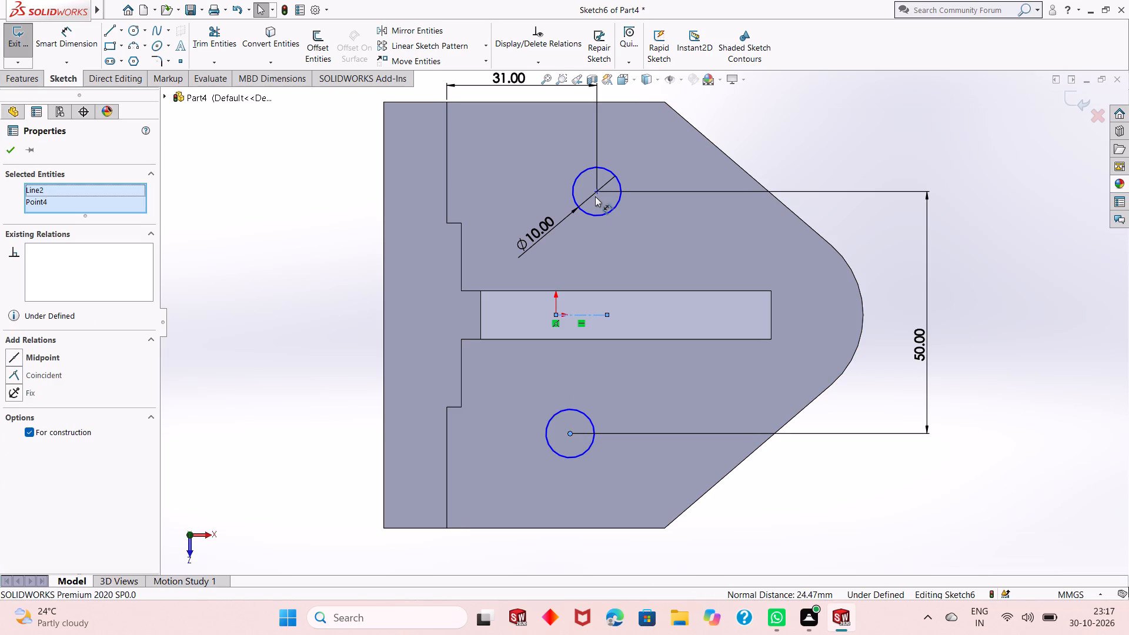
pyautogui.keyDown('ctrl'); pyautogui.click(596, 193); pyautogui.keyUp('ctrl')
pyautogui.click(636, 140)
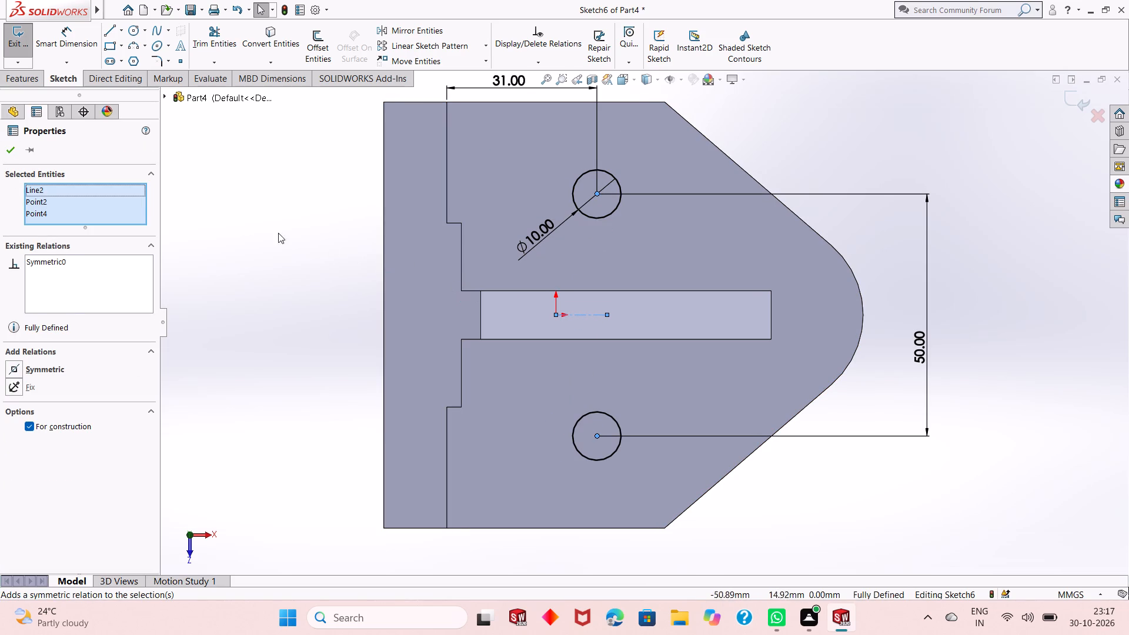
pyautogui.click(4, 153)
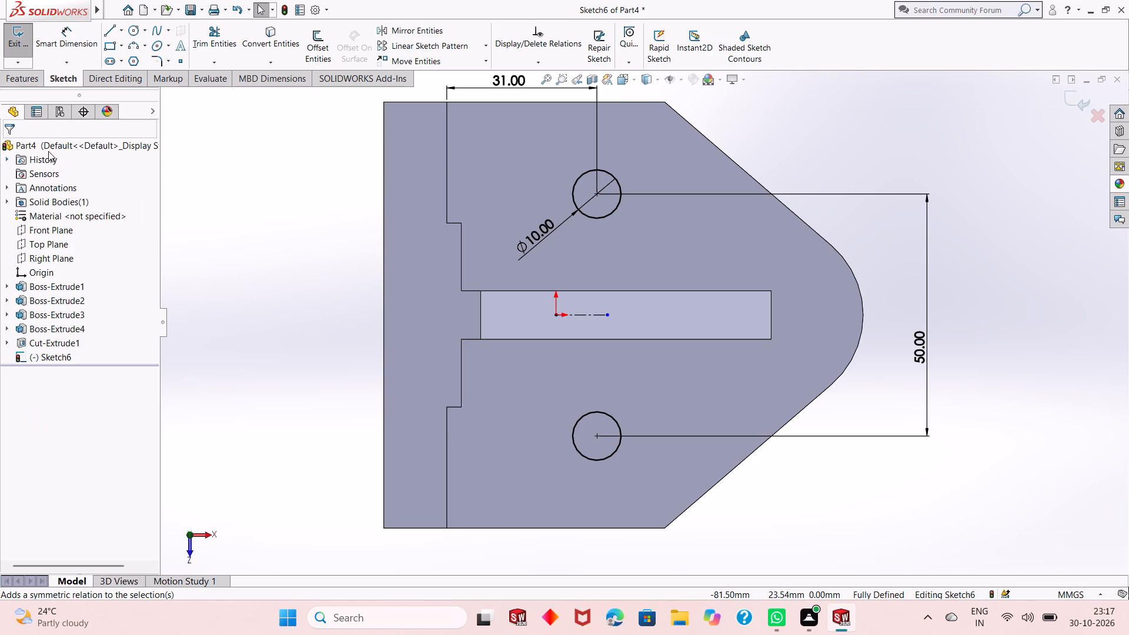
# Cut the two 10 mm circles down through the base plate with a blind extruded cut 64 mm deep.
pyautogui.click(15, 78)
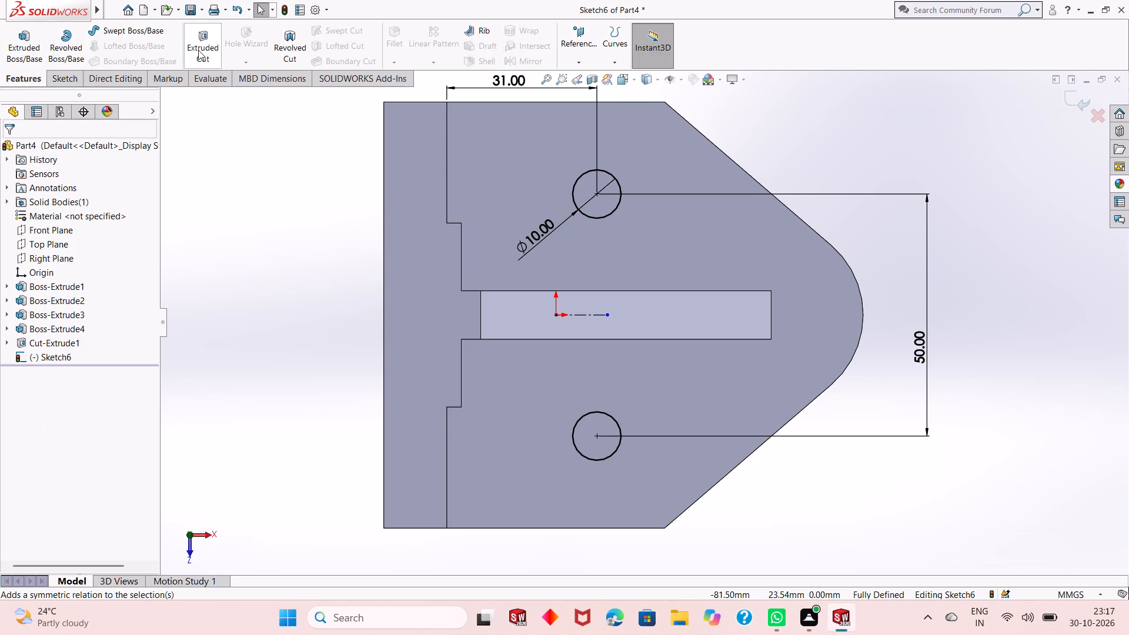
pyautogui.click(198, 50)
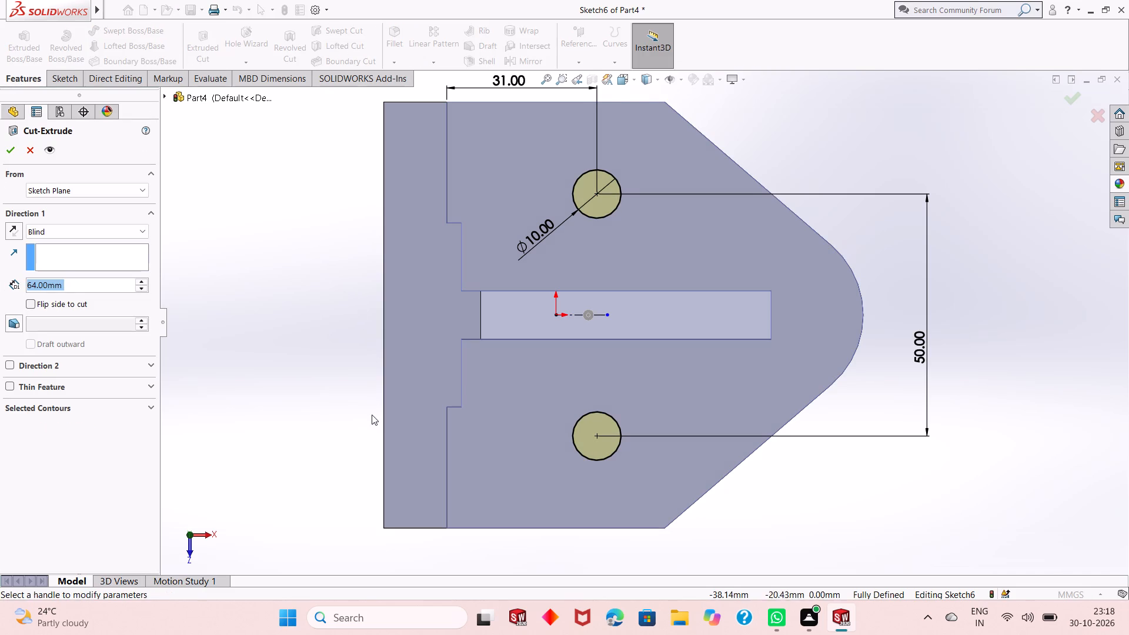
pyautogui.moveTo(372, 415); pyautogui.dragTo(340, 268, button='middle')
pyautogui.scroll(2, 352, 373)
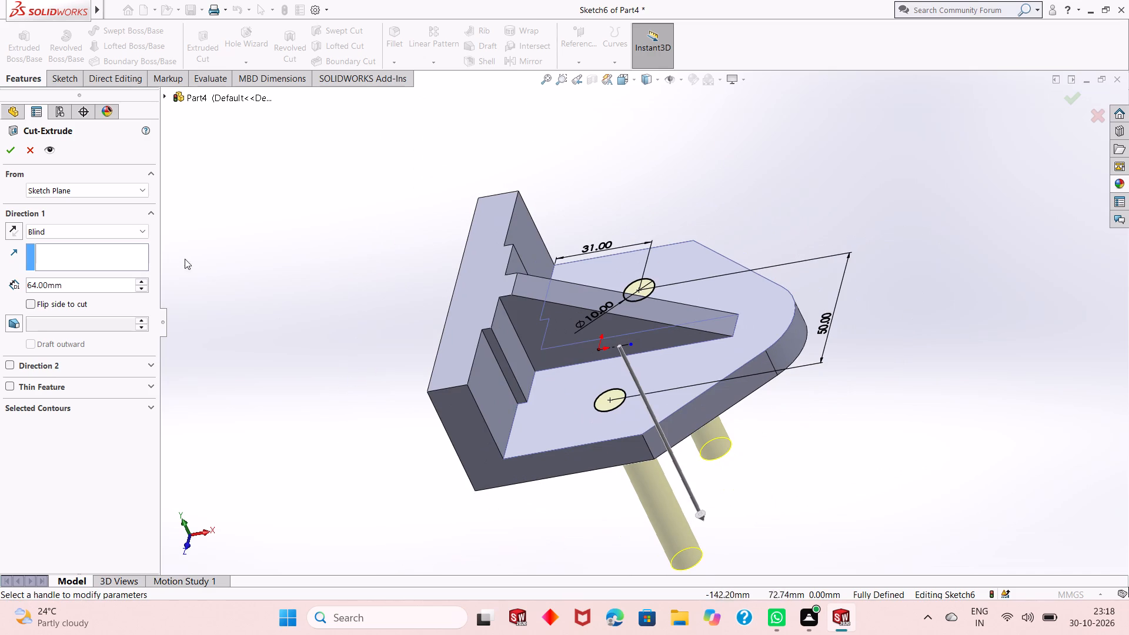
pyautogui.click(6, 149)
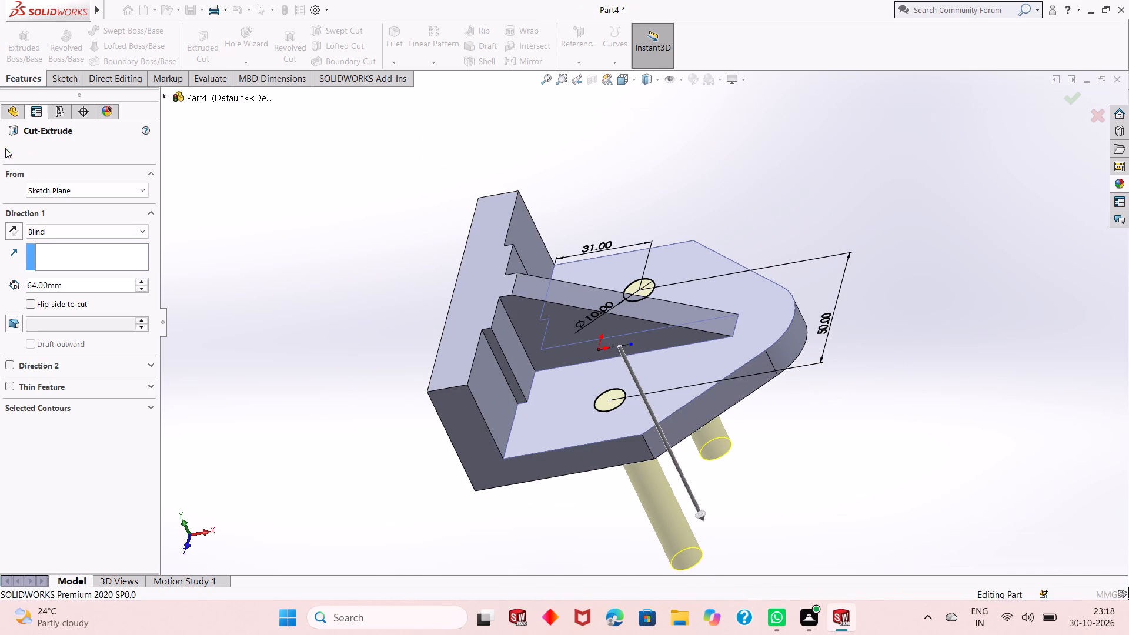
pyautogui.click(296, 298)
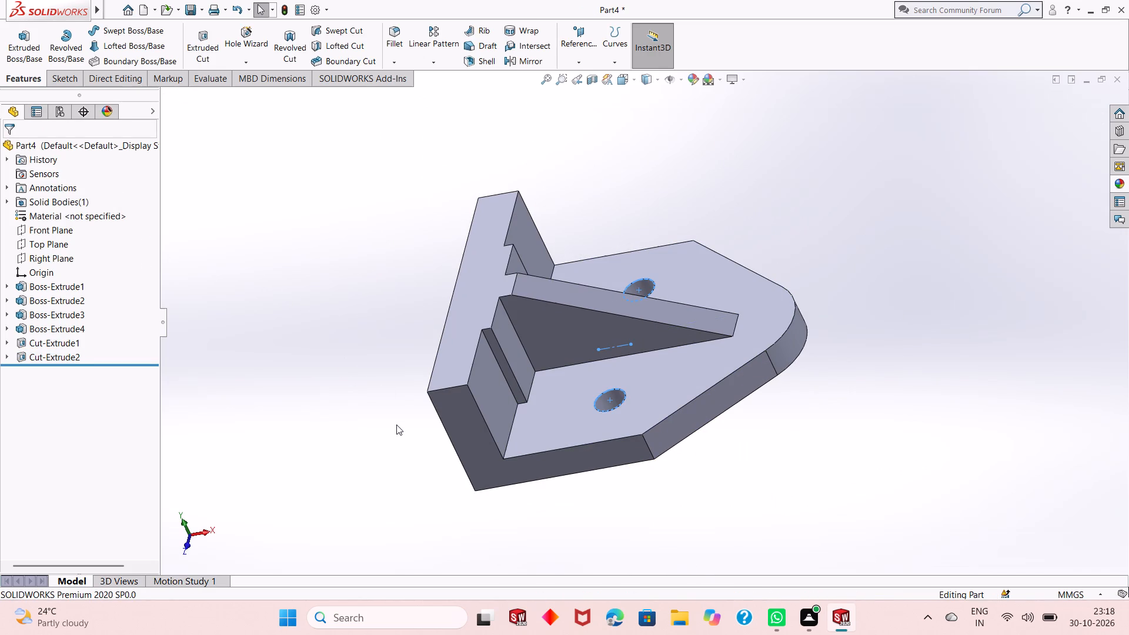
# On the upright wall's top face, sketch a circle about 22 mm in radius, centred just behind the wall and level with the origin.
pyautogui.moveTo(396, 425); pyautogui.dragTo(410, 453, button='middle')
pyautogui.scroll(1, 410, 449)
pyautogui.click(499, 278)
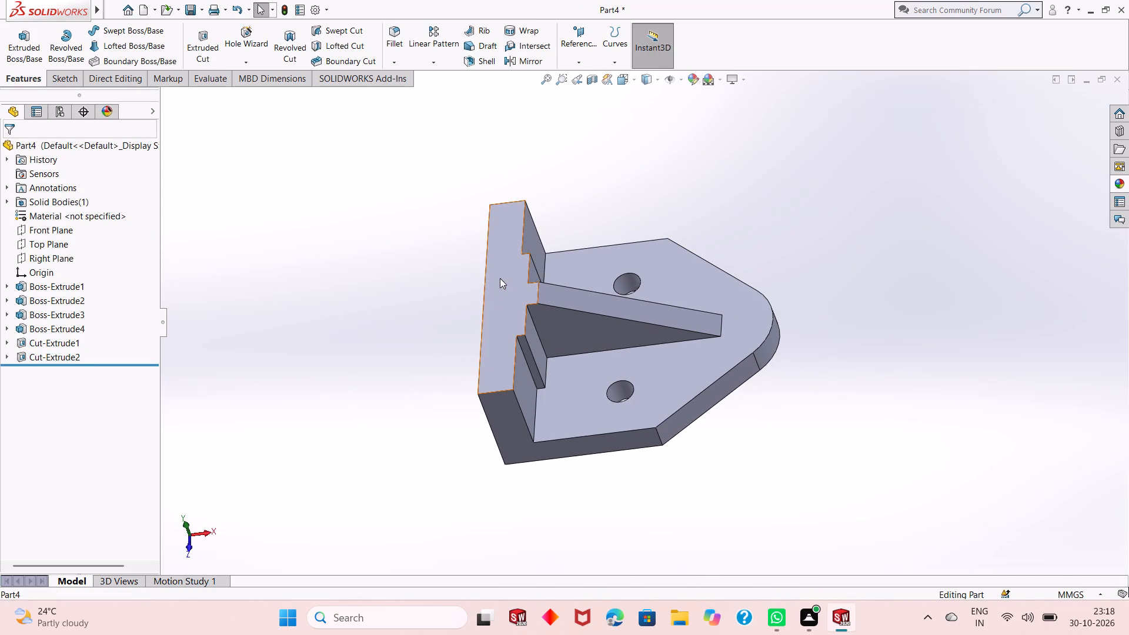
pyautogui.click(546, 245)
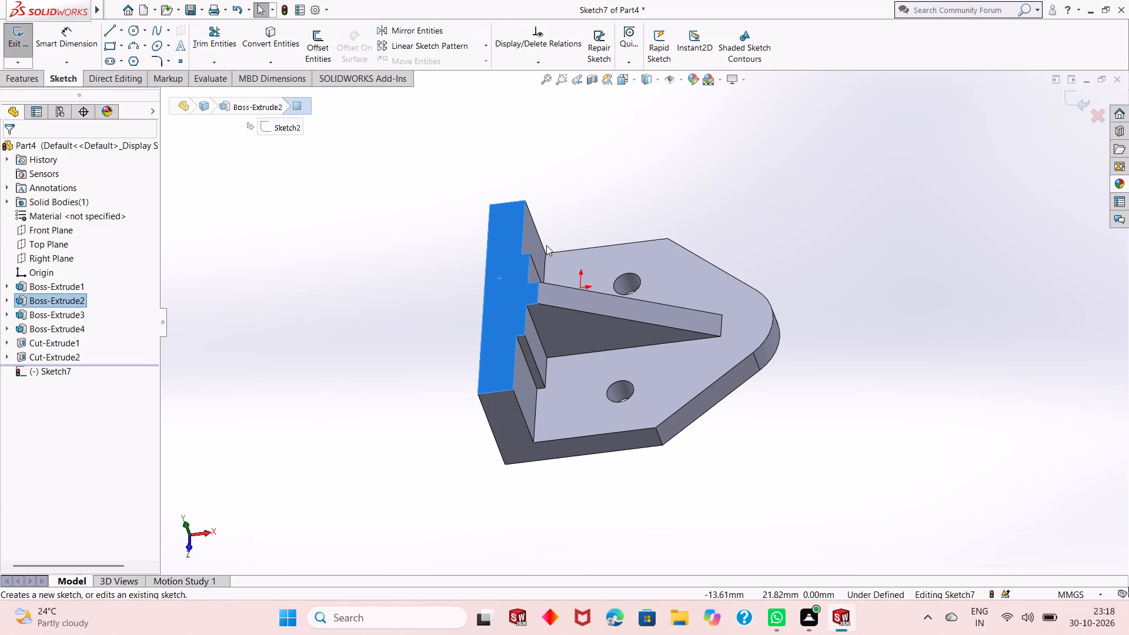
pyautogui.hotkey('ctrl', '8')
pyautogui.scroll(3, 564, 380)
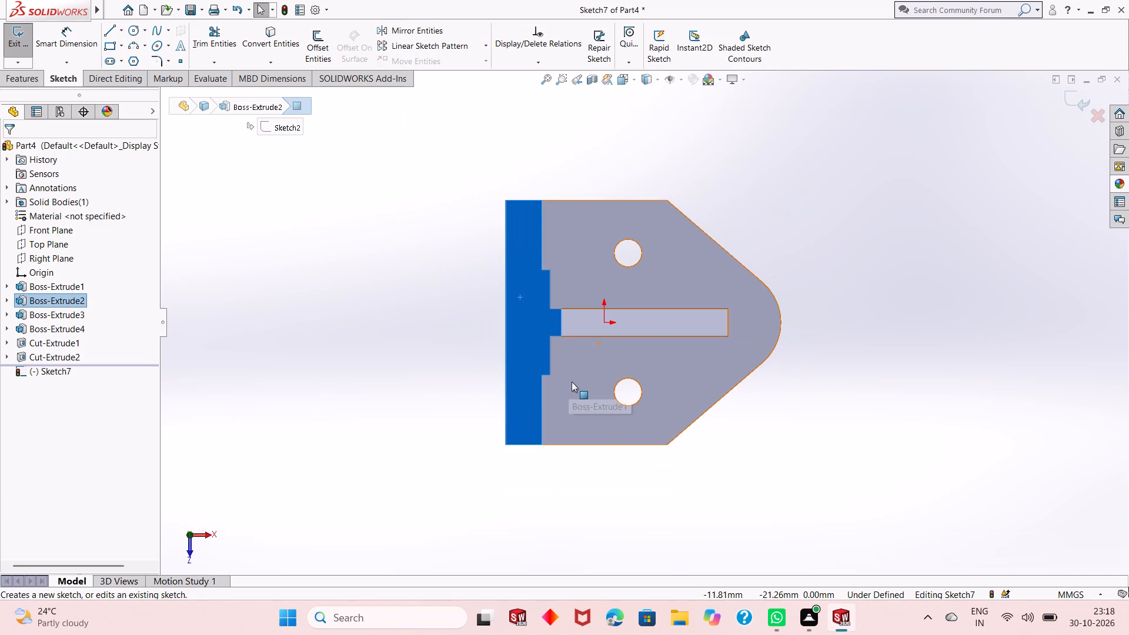
pyautogui.press('Escape')
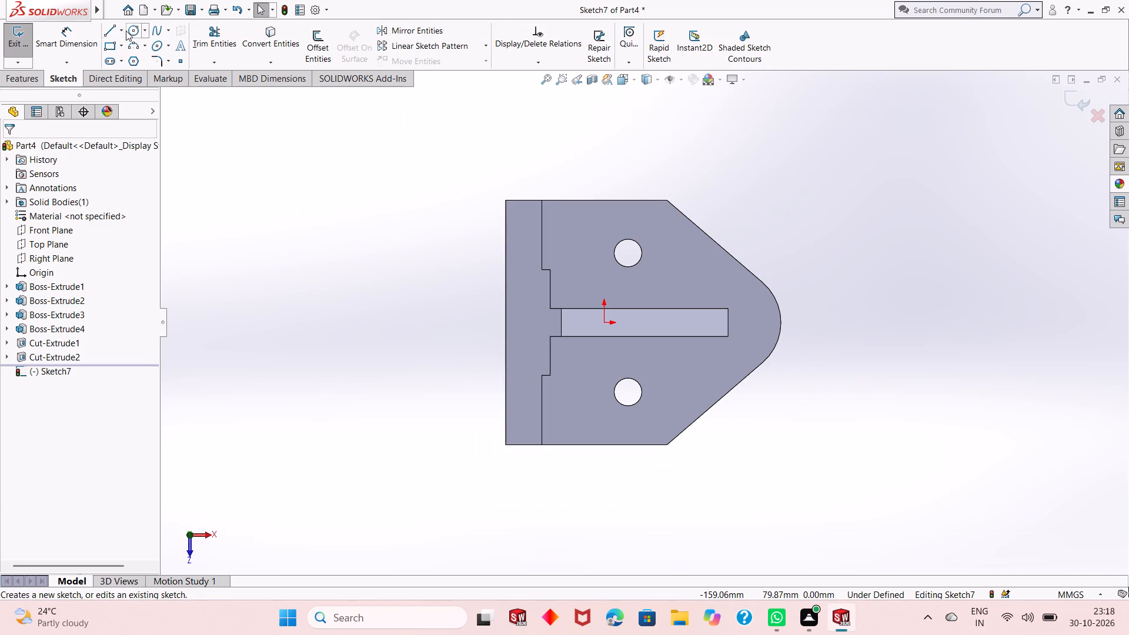
pyautogui.click(131, 34)
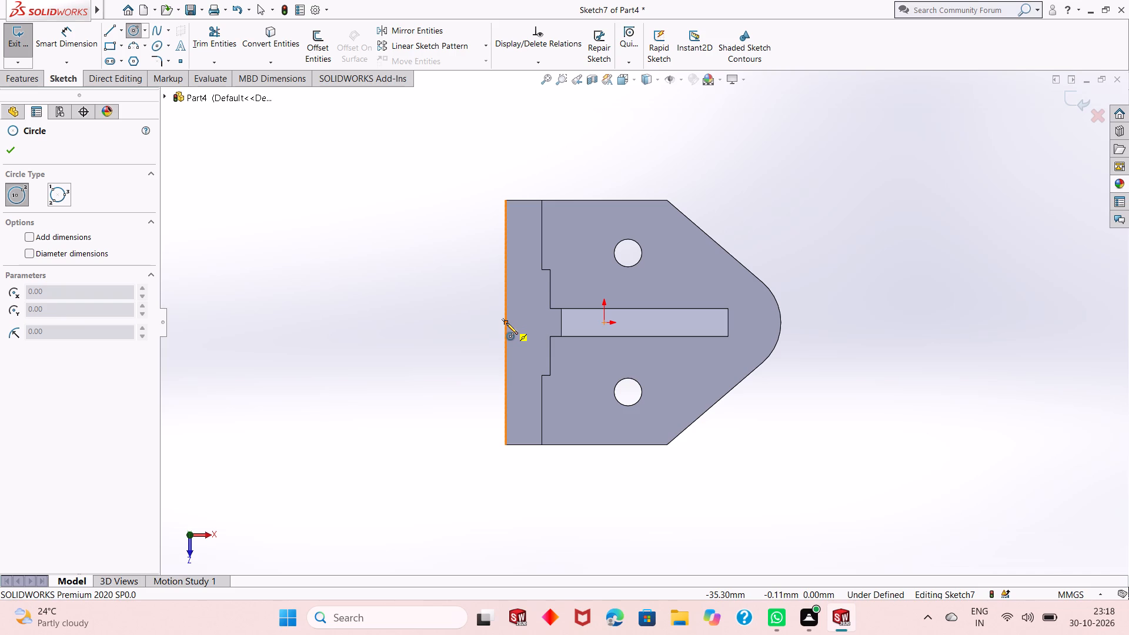
pyautogui.click(473, 326)
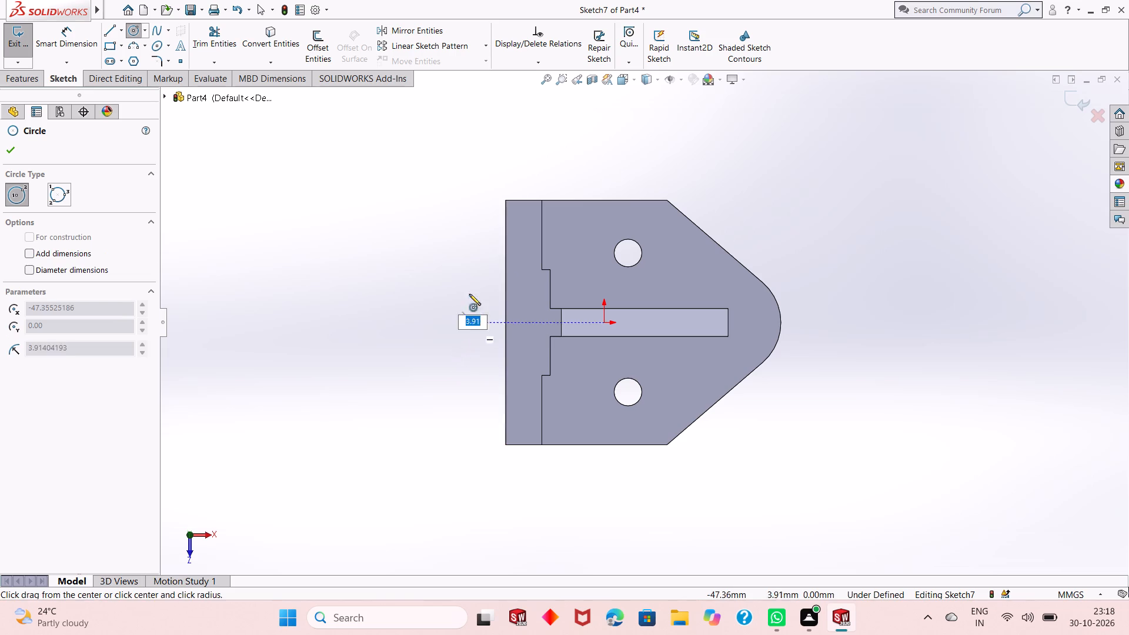
pyautogui.click(460, 262)
pyautogui.rightClick(407, 193)
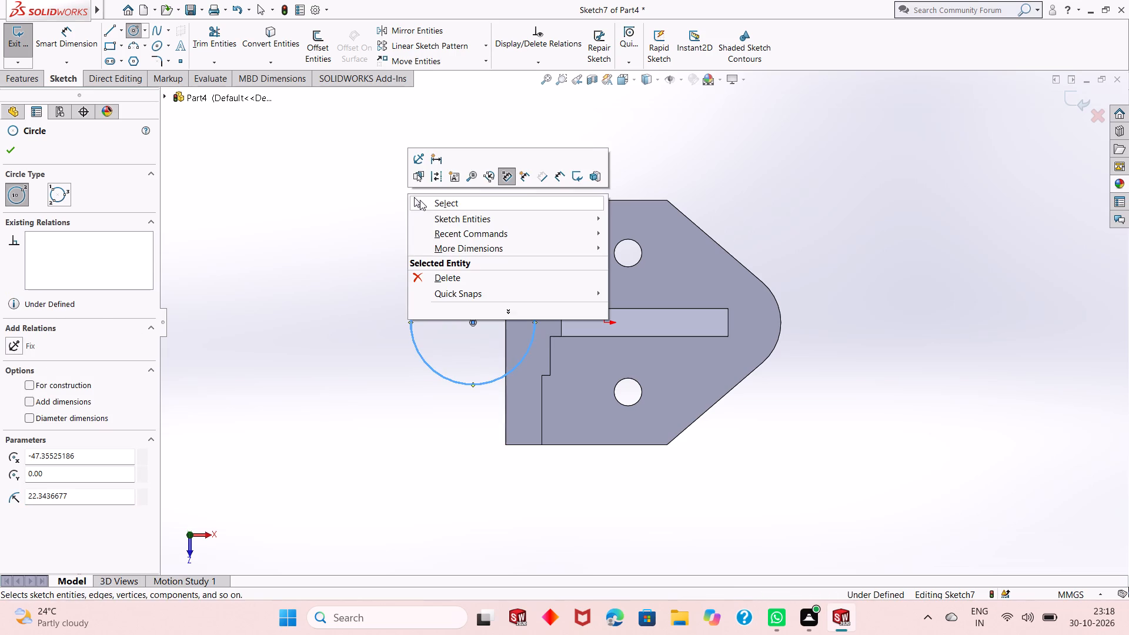
pyautogui.click(421, 201)
# Dimension the new circle's diameter and set it to 38 mm (19+19).
pyautogui.click(56, 40)
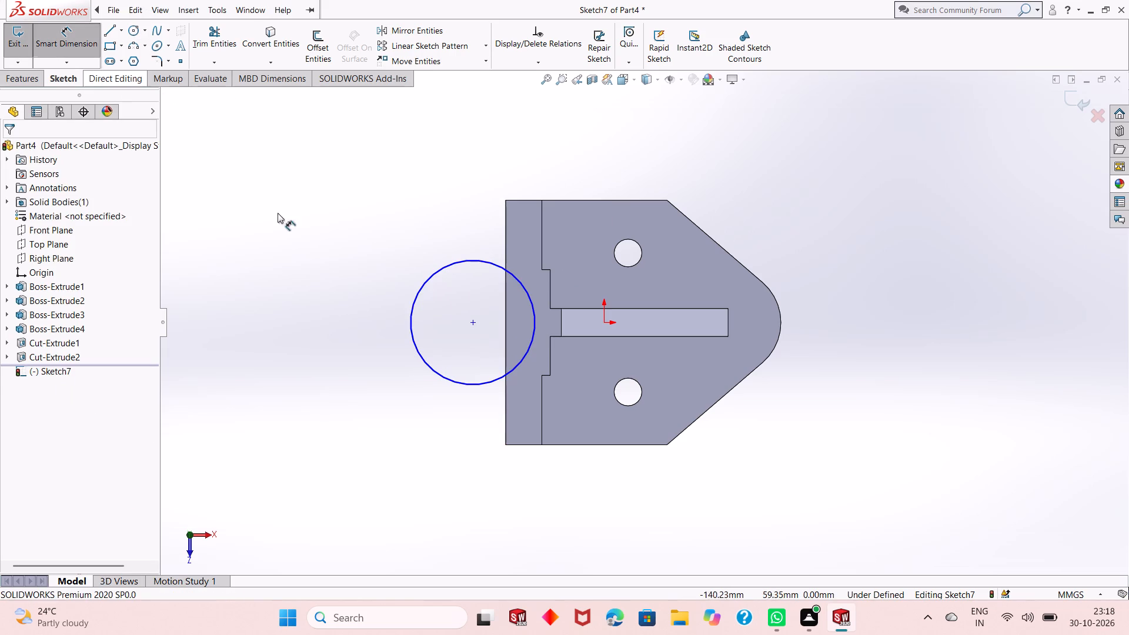
pyautogui.click(449, 382)
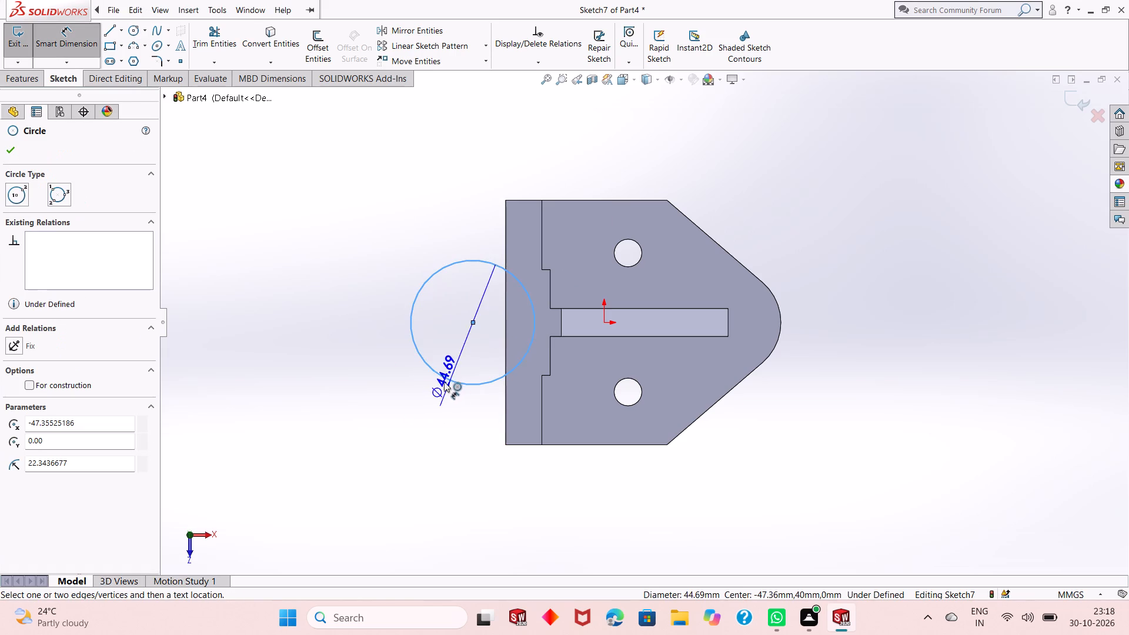
pyautogui.click(346, 430)
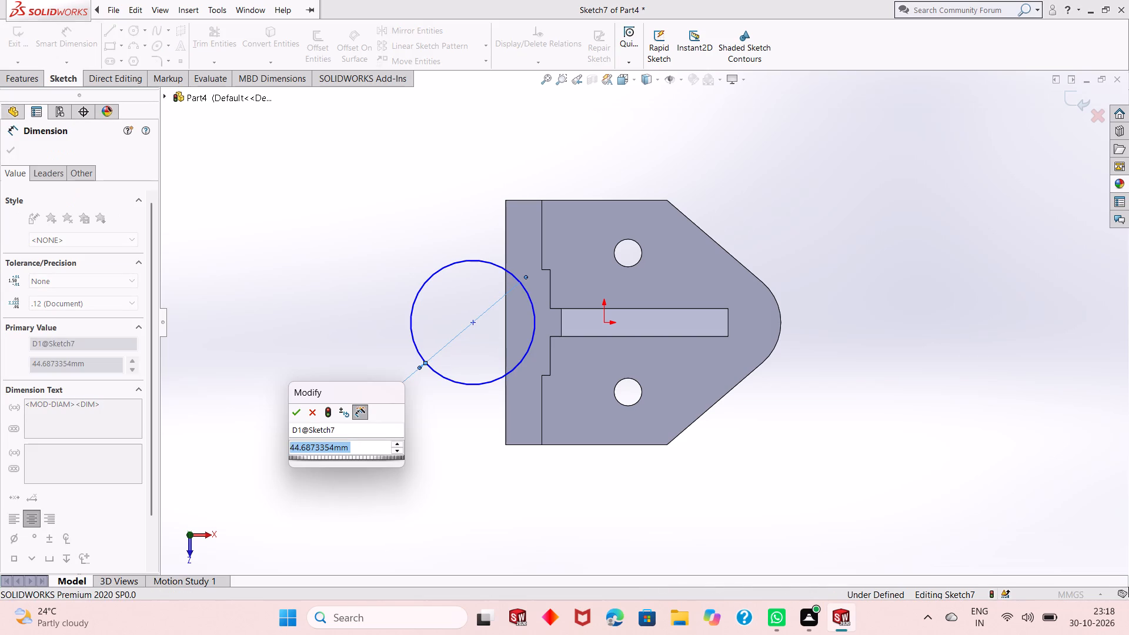
pyautogui.write('19+19')
pyautogui.press('Return')
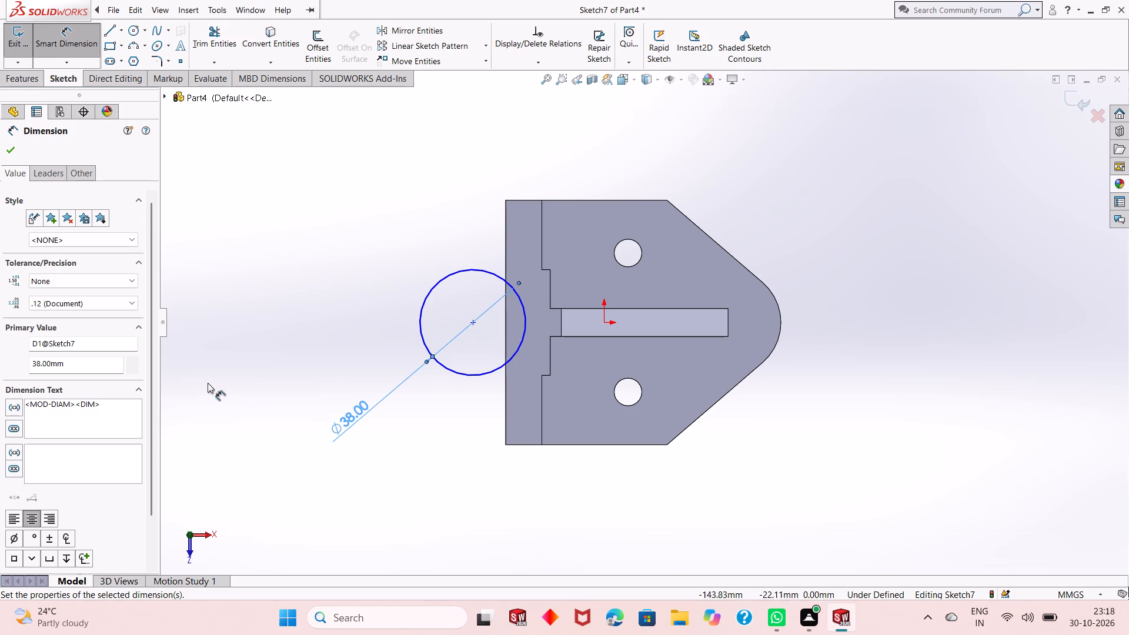
# Dimension the circle's centre from the wall's edge facing the holes and set the distance to 19 mm.
pyautogui.click(474, 323)
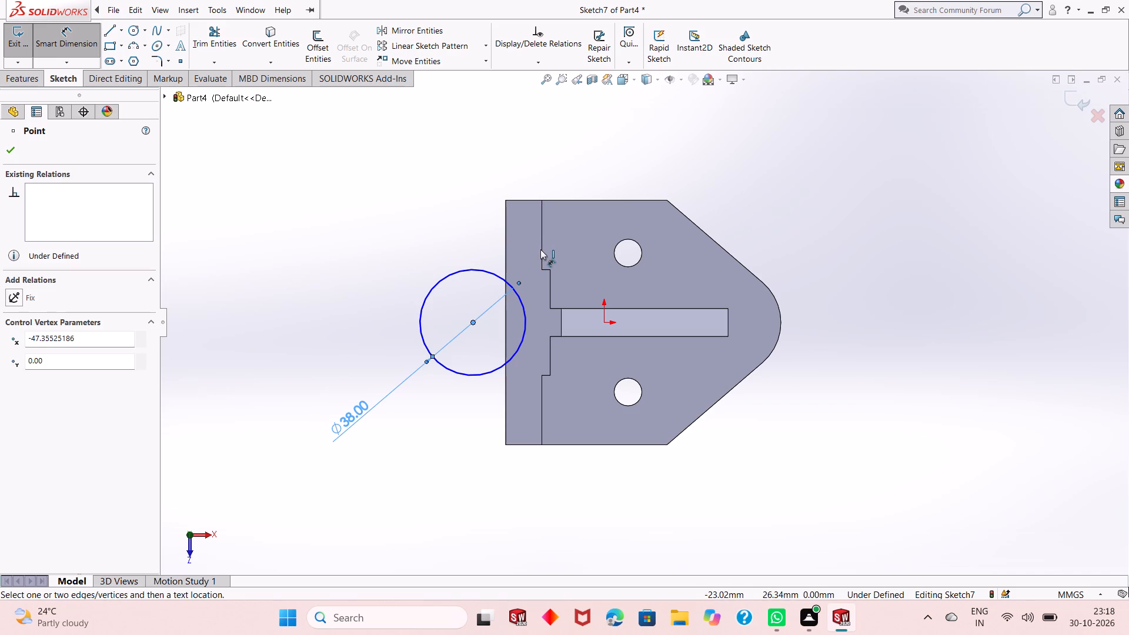
pyautogui.click(540, 249)
pyautogui.click(519, 126)
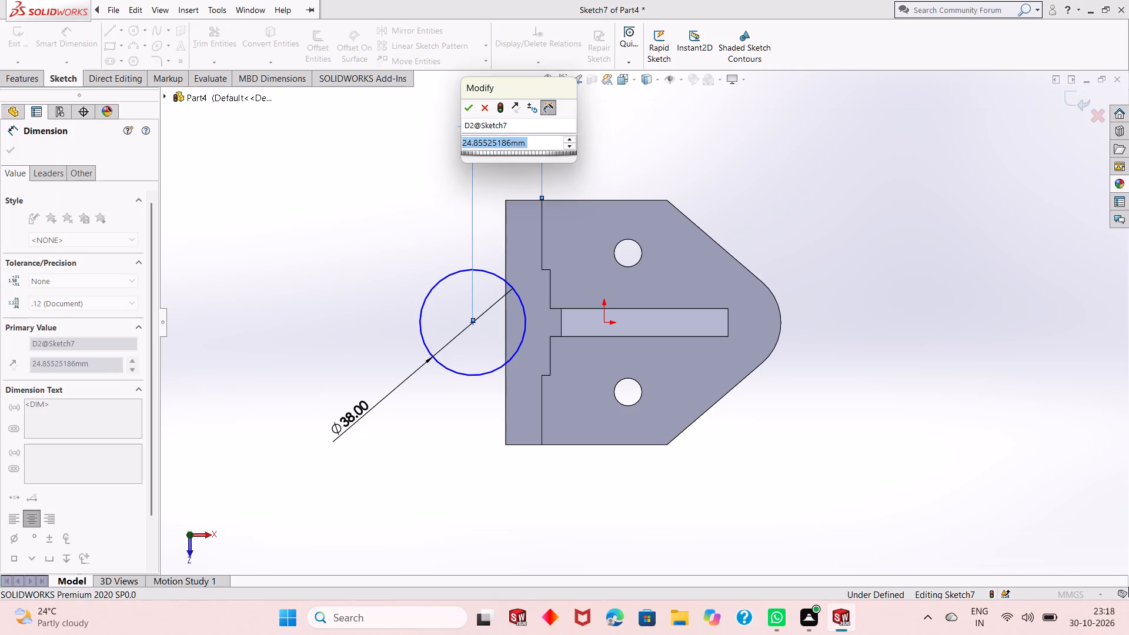
pyautogui.write('19')
pyautogui.press('Return')
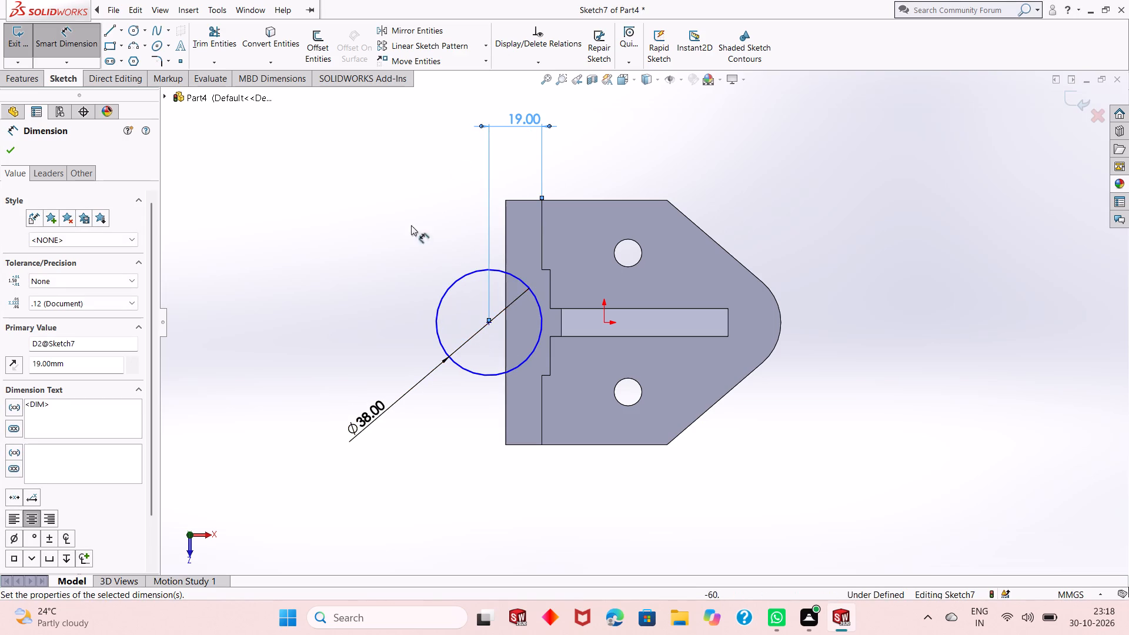
pyautogui.rightClick(384, 205)
pyautogui.click(425, 245)
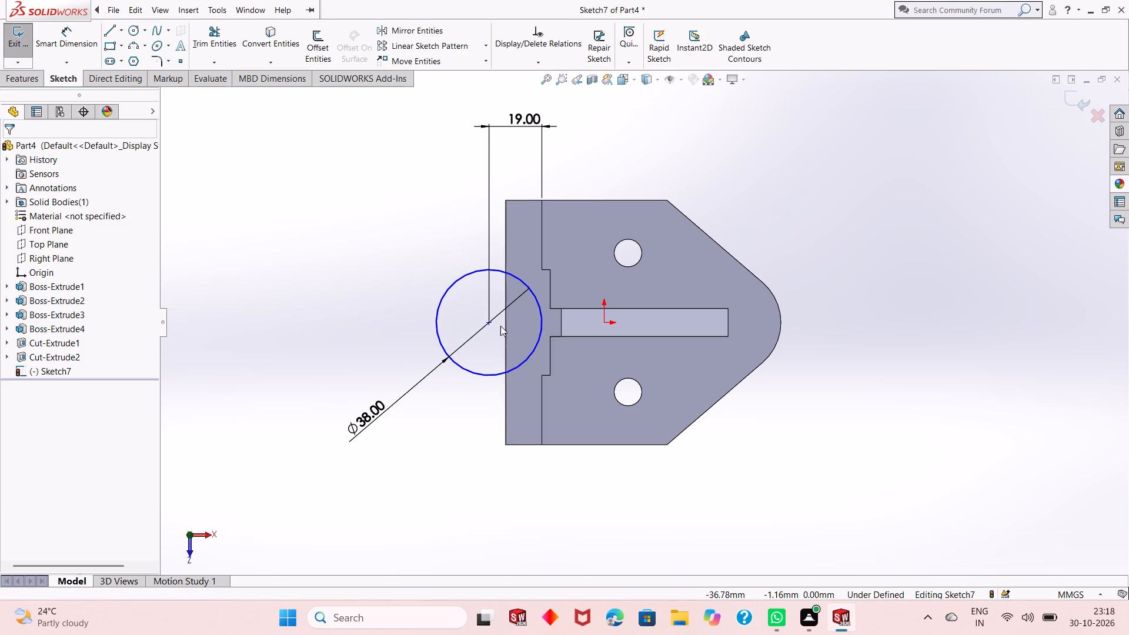
# Add a horizontal relation between the 38 mm circle's centre and the origin.
pyautogui.click(491, 325)
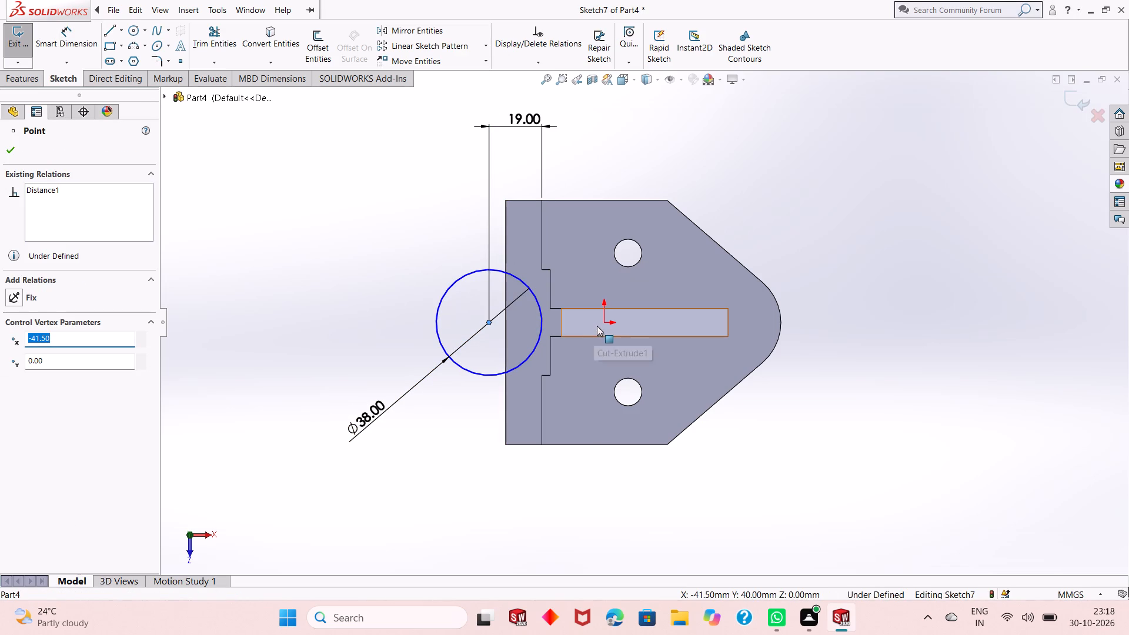
pyautogui.keyDown('ctrl'); pyautogui.click(601, 323); pyautogui.keyUp('ctrl')
pyautogui.click(630, 269)
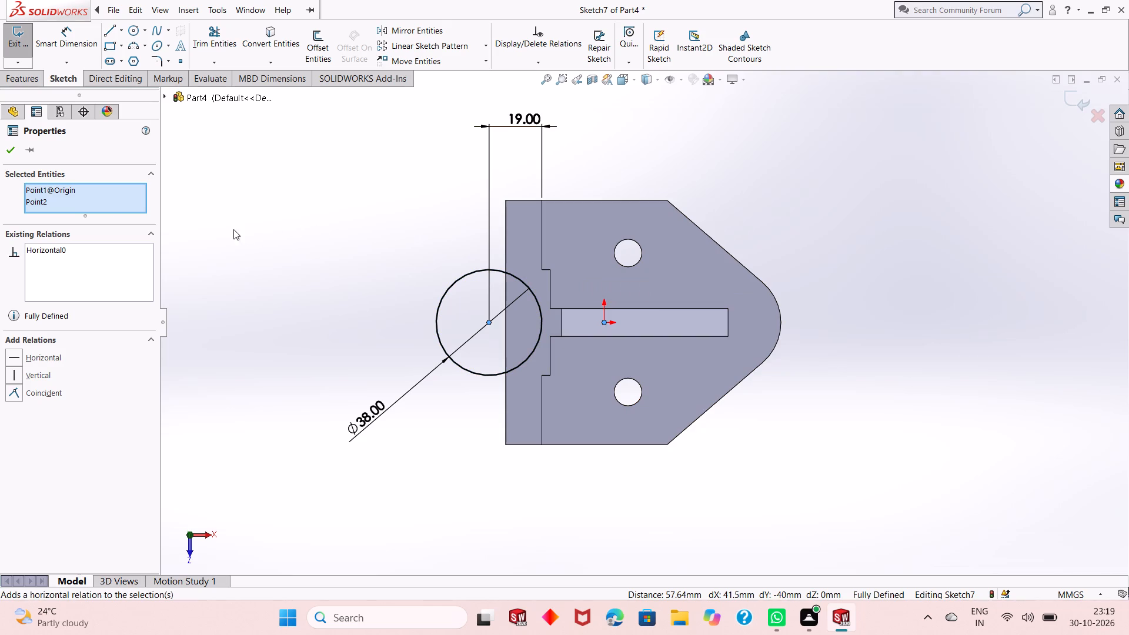
pyautogui.click(8, 150)
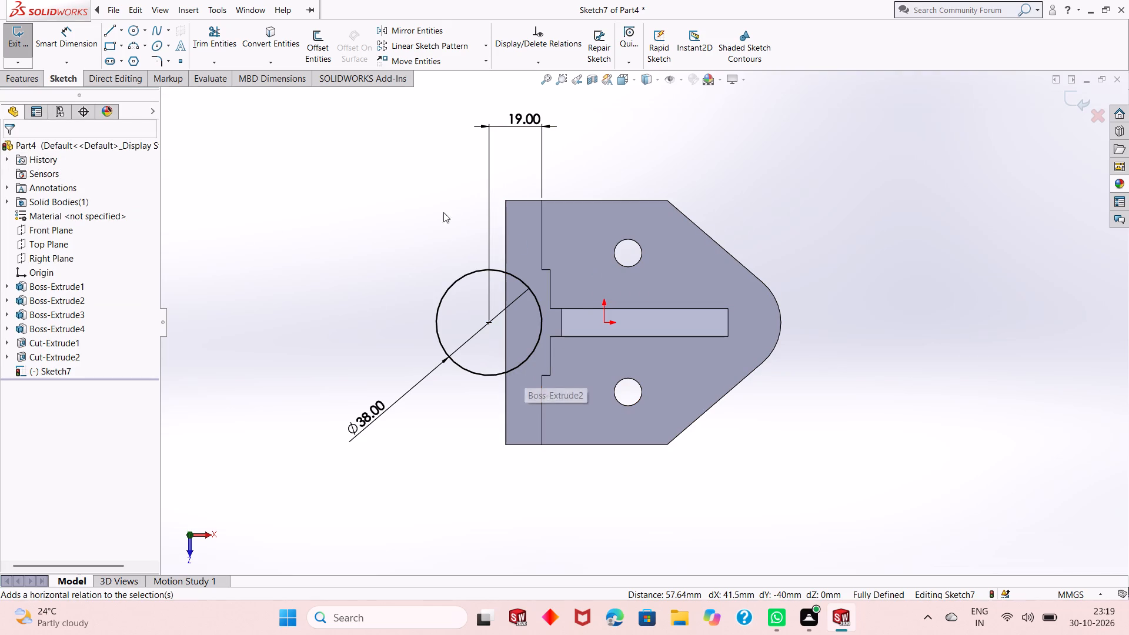
# Extrude the 38 mm circle downward as a merged boss, up to the base plate's bottom face.
pyautogui.click(34, 83)
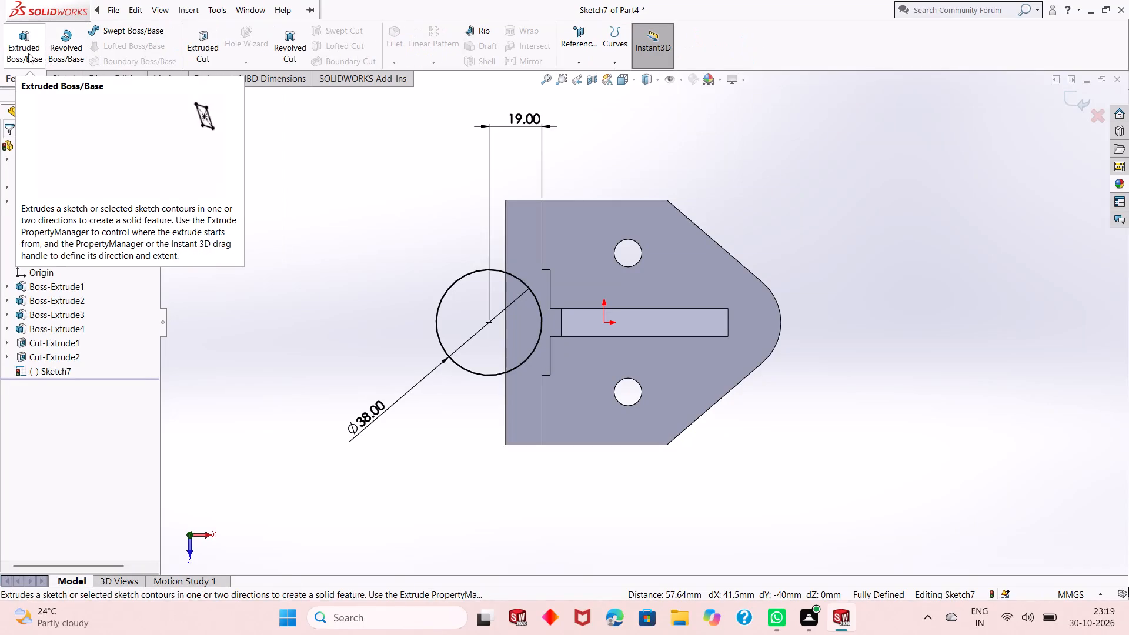
pyautogui.click(28, 53)
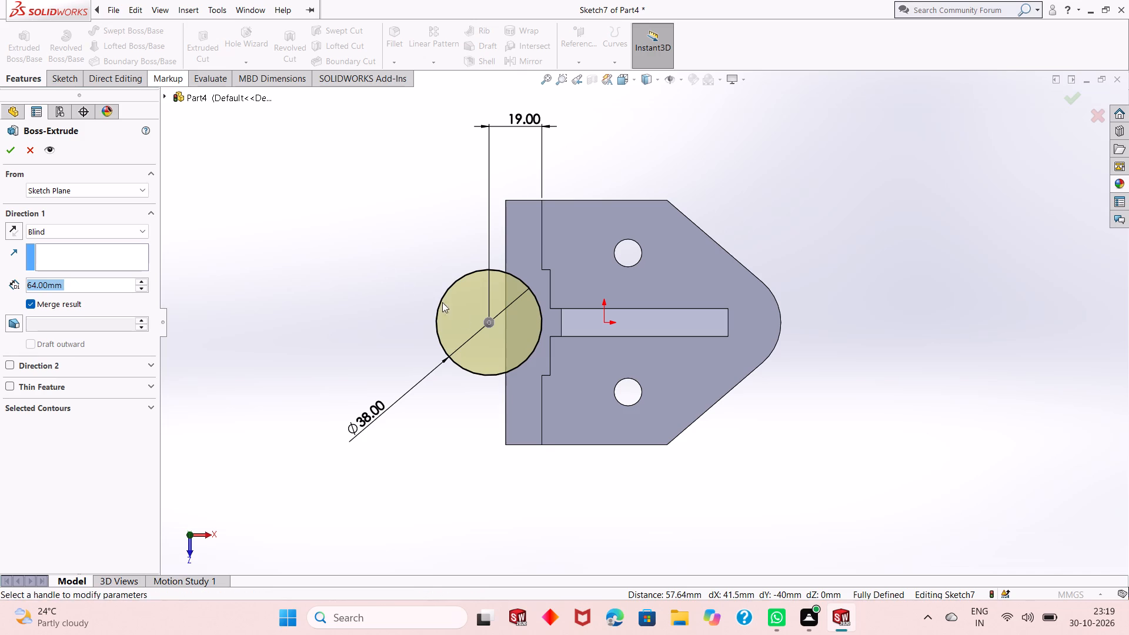
pyautogui.moveTo(507, 421); pyautogui.dragTo(500, 300, button='middle')
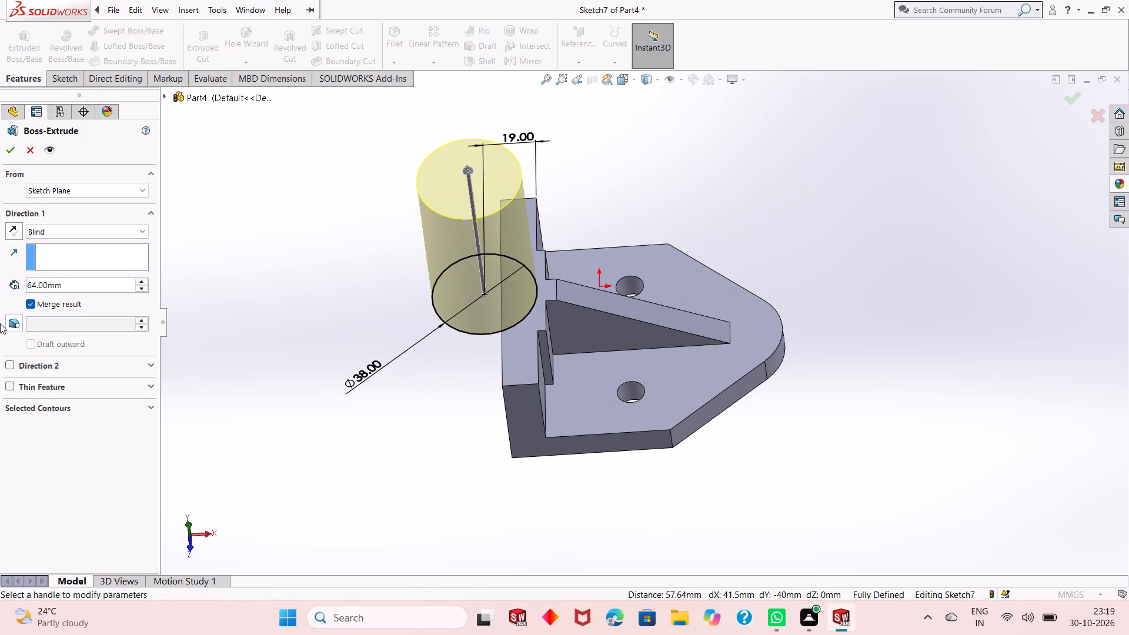
pyautogui.click(15, 229)
pyautogui.moveTo(413, 419); pyautogui.dragTo(418, 370, button='middle')
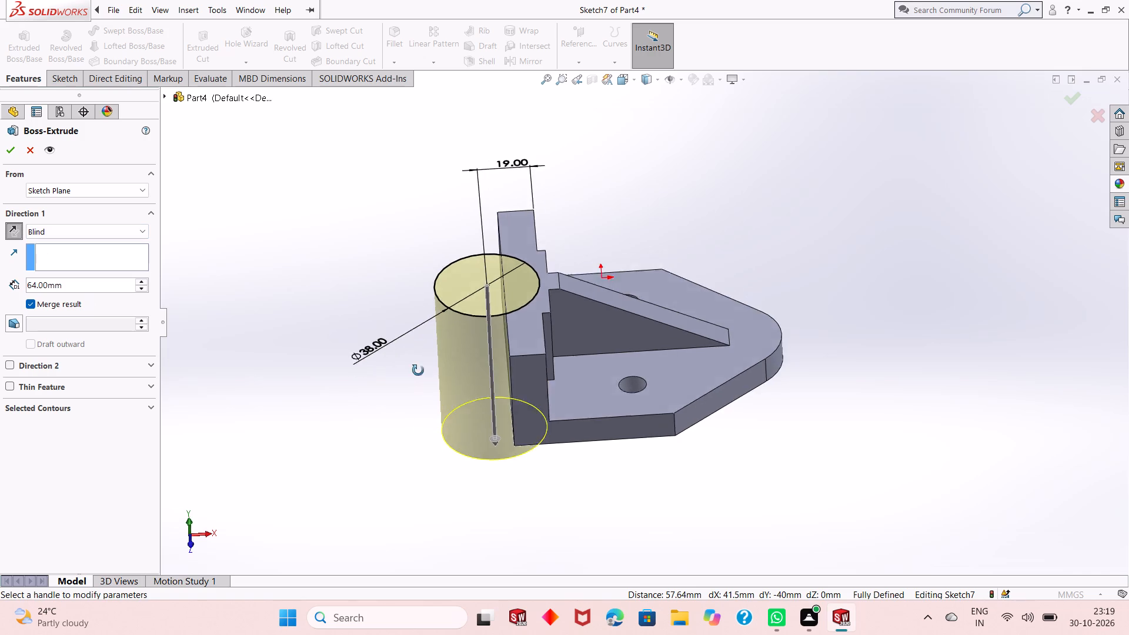
pyautogui.moveTo(418, 370); pyautogui.dragTo(414, 312, button='middle')
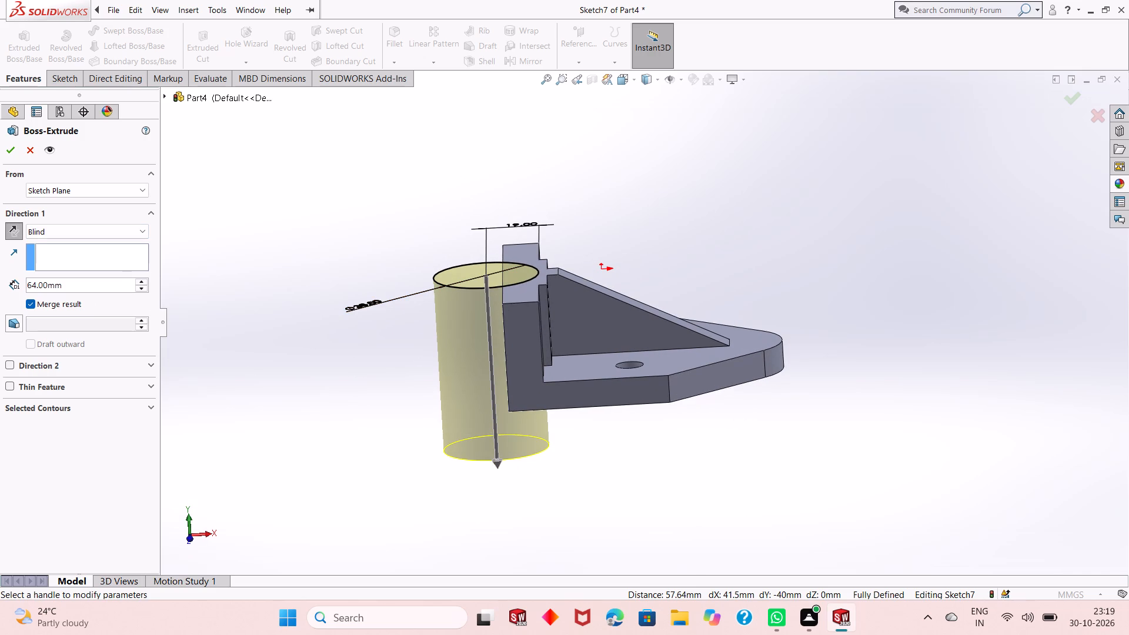
pyautogui.click(102, 229)
pyautogui.click(99, 265)
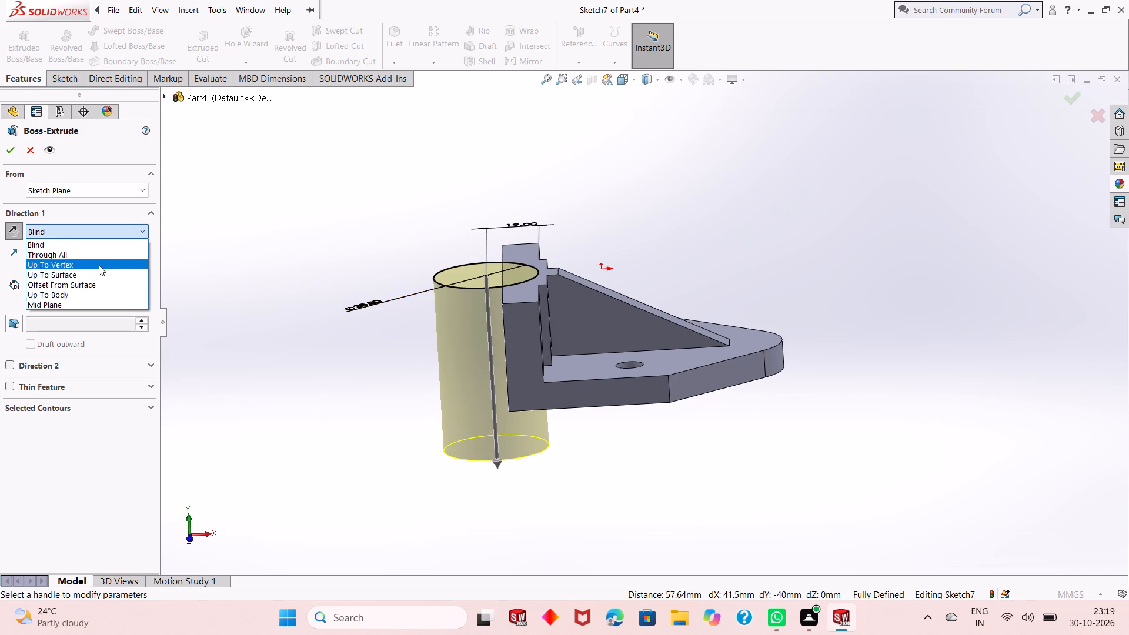
pyautogui.click(98, 228)
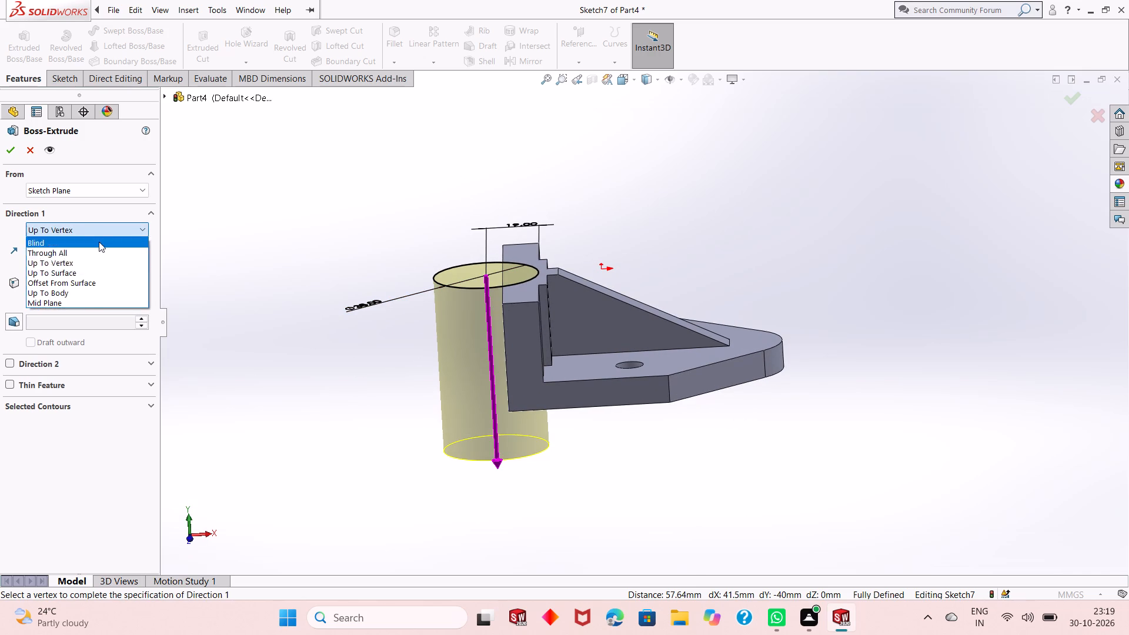
pyautogui.click(99, 273)
pyautogui.moveTo(603, 430); pyautogui.dragTo(609, 317, button='middle')
pyautogui.click(565, 349)
pyautogui.moveTo(567, 332); pyautogui.dragTo(571, 490, button='middle')
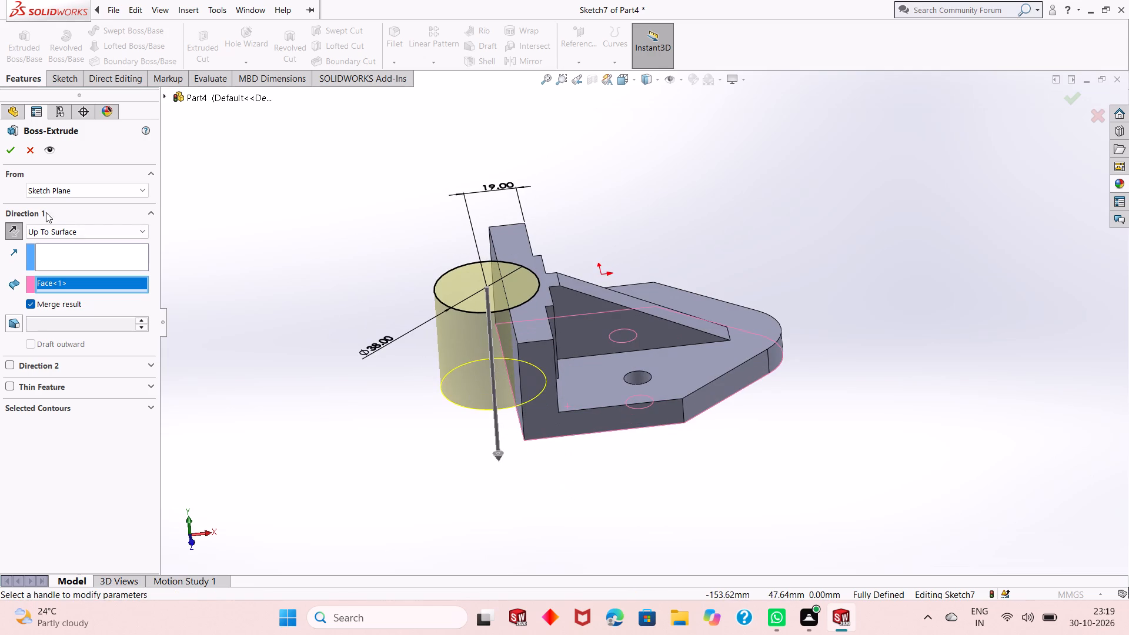
pyautogui.click(8, 153)
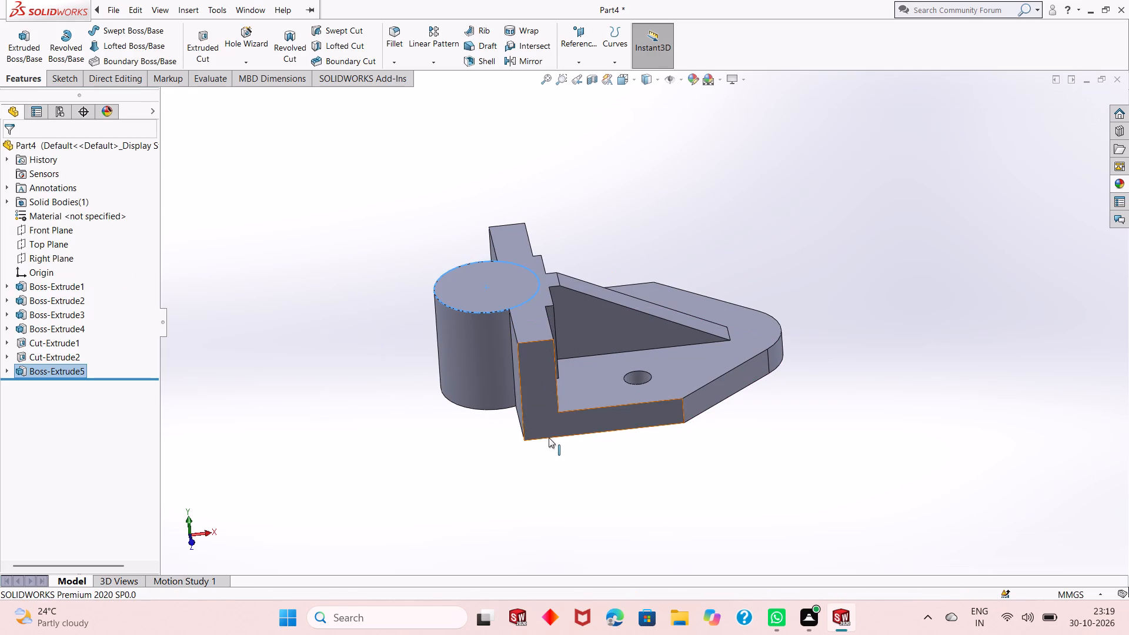
pyautogui.press('Escape')
# On the shared top face of the wall and boss, sketch a circle about 24 mm in diameter, centred on the boss.
pyautogui.moveTo(549, 441); pyautogui.dragTo(547, 352, button='middle')
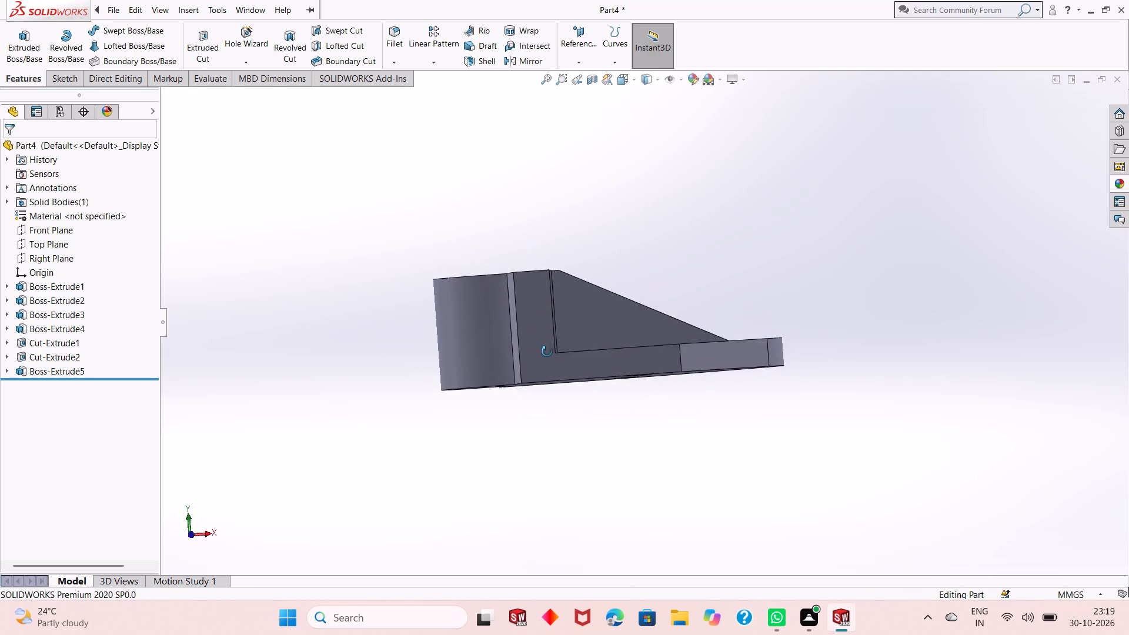
pyautogui.moveTo(547, 352); pyautogui.dragTo(537, 480, button='middle')
pyautogui.click(471, 254)
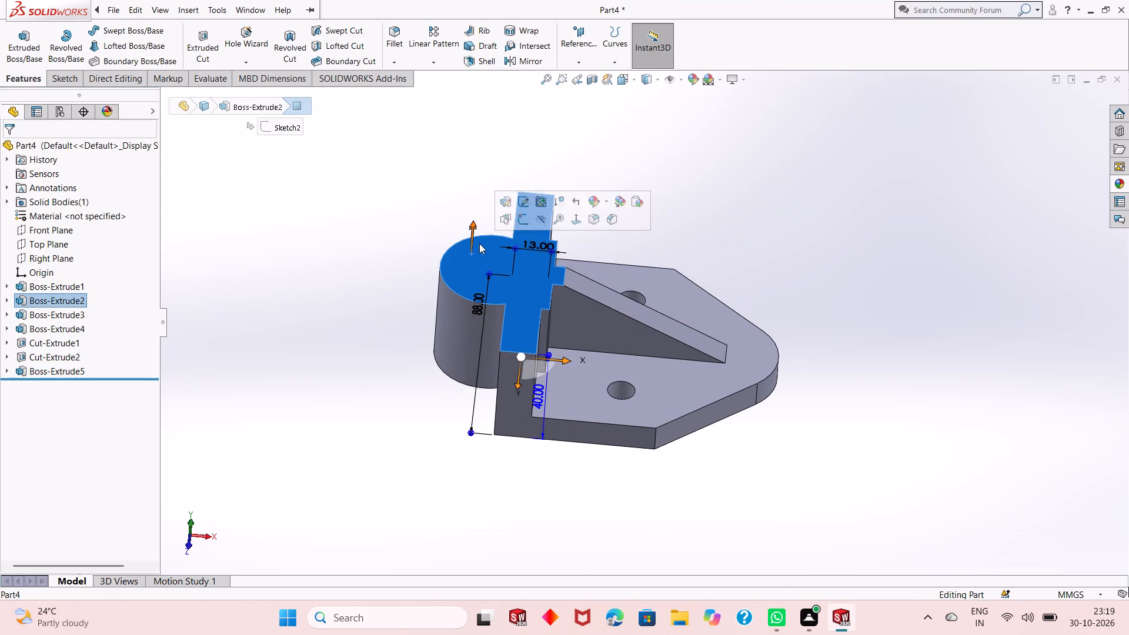
pyautogui.click(522, 220)
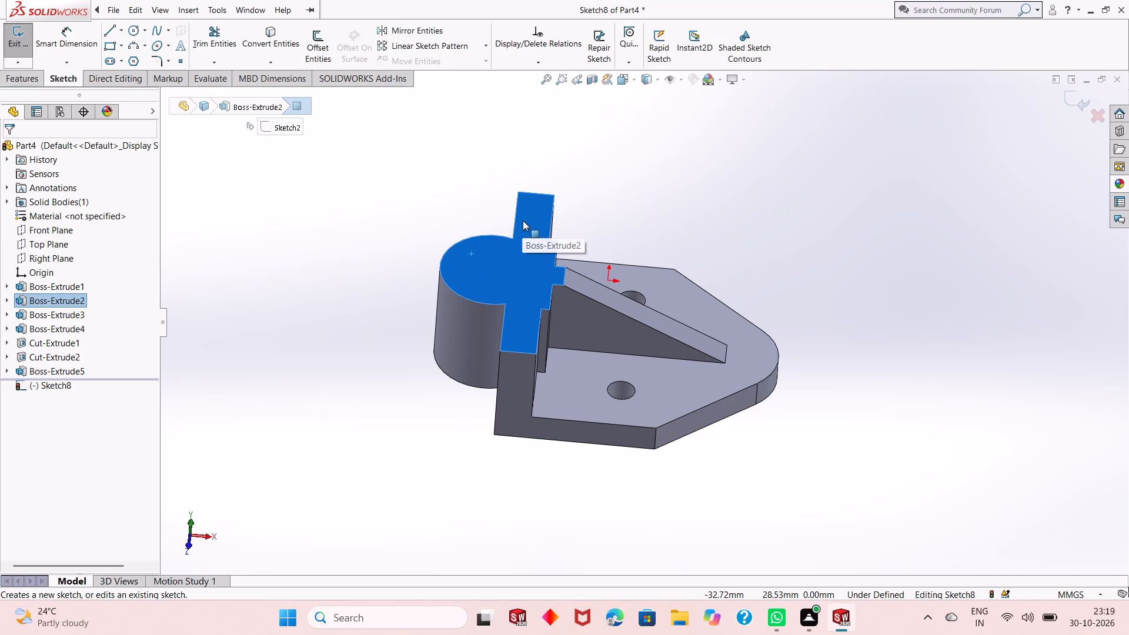
pyautogui.hotkey('ctrl', '8')
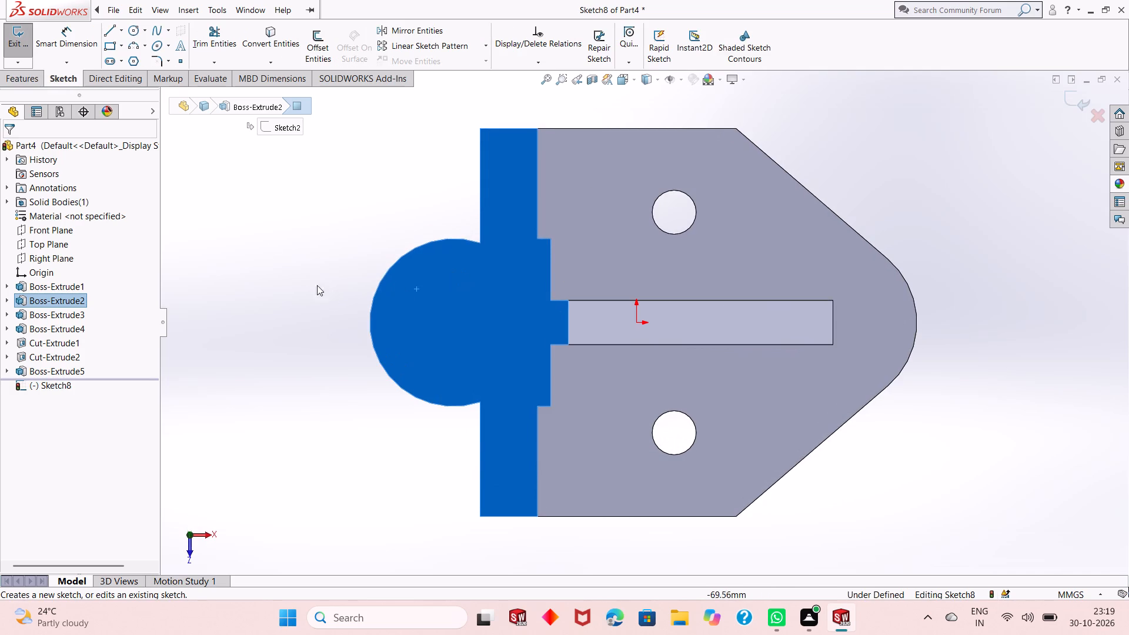
pyautogui.press('Escape')
pyautogui.click(136, 29)
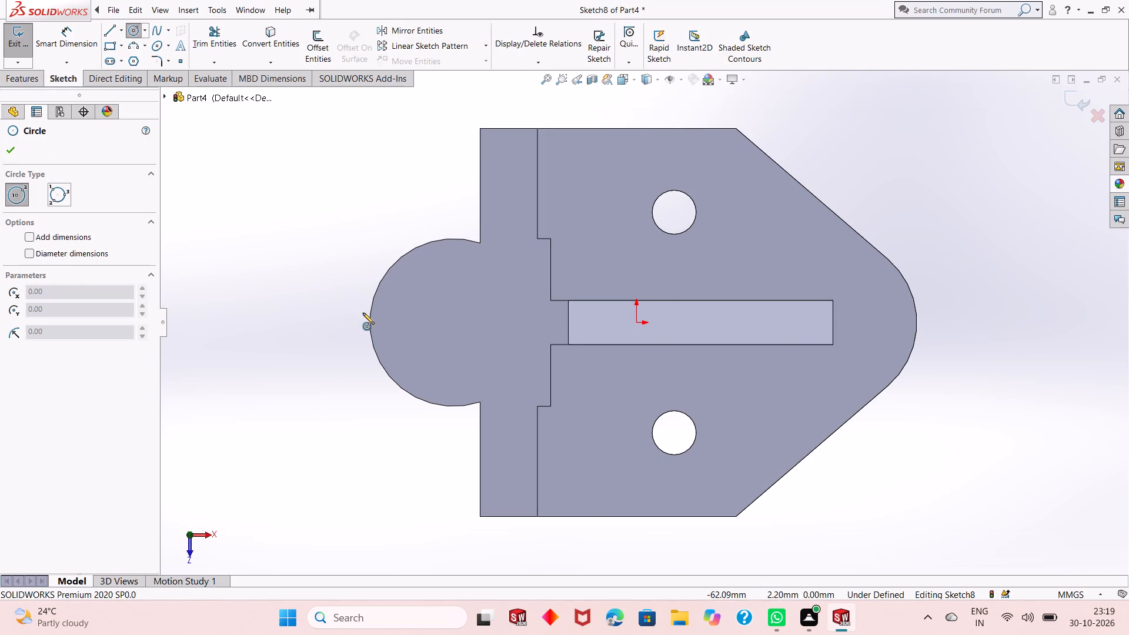
pyautogui.click(453, 323)
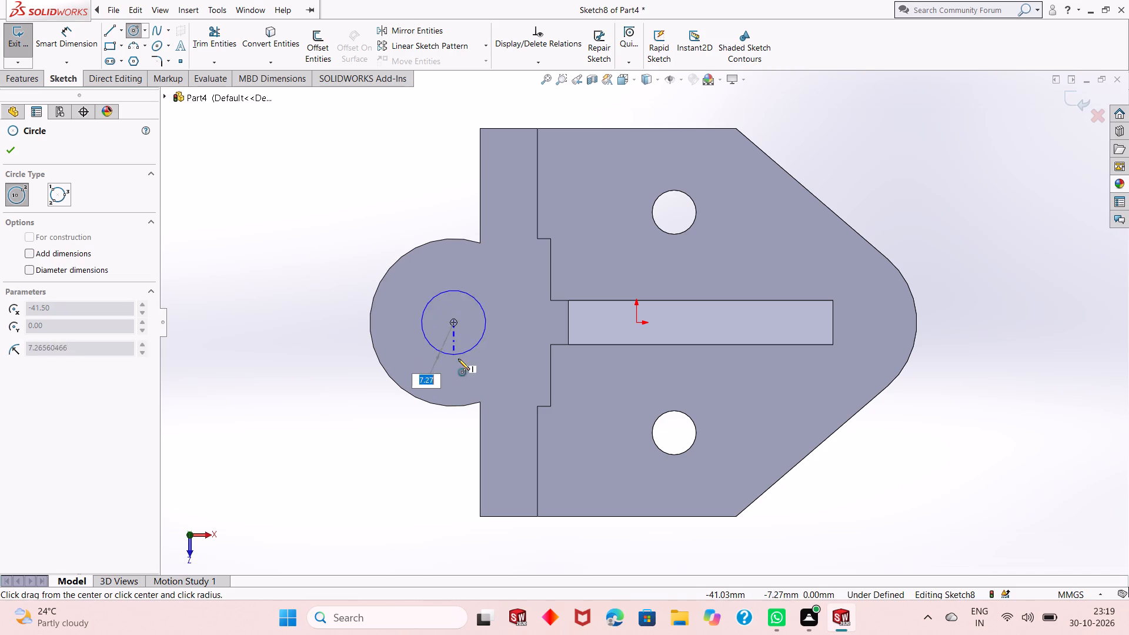
pyautogui.click(468, 373)
pyautogui.rightClick(272, 171)
pyautogui.click(295, 185)
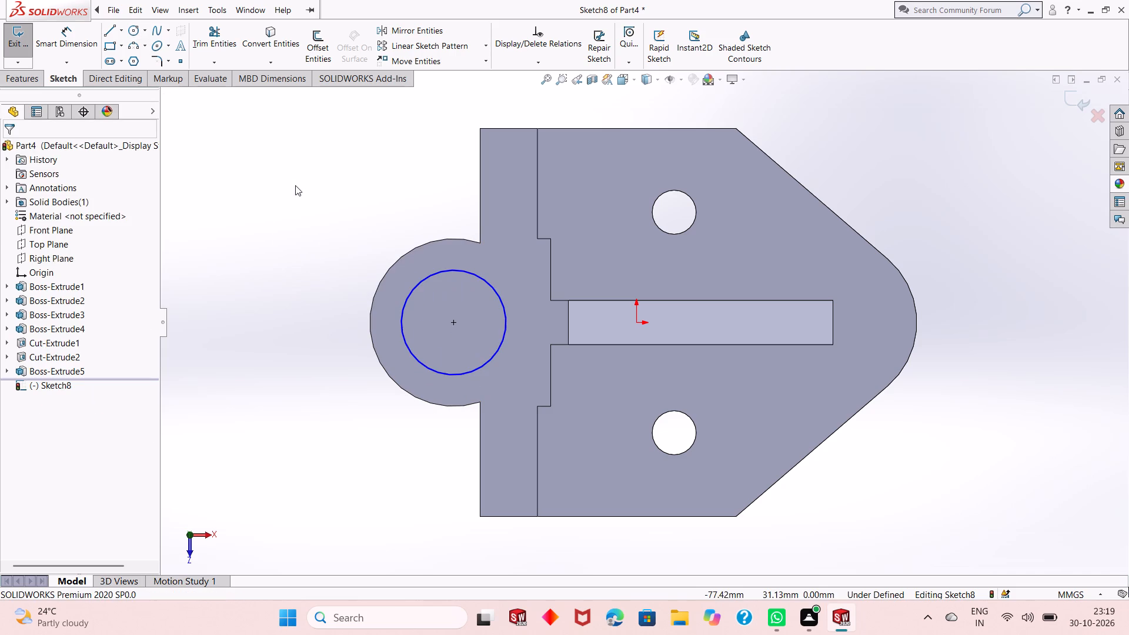
# Dimension the new circle's diameter and set it to 19 mm.
pyautogui.click(76, 41)
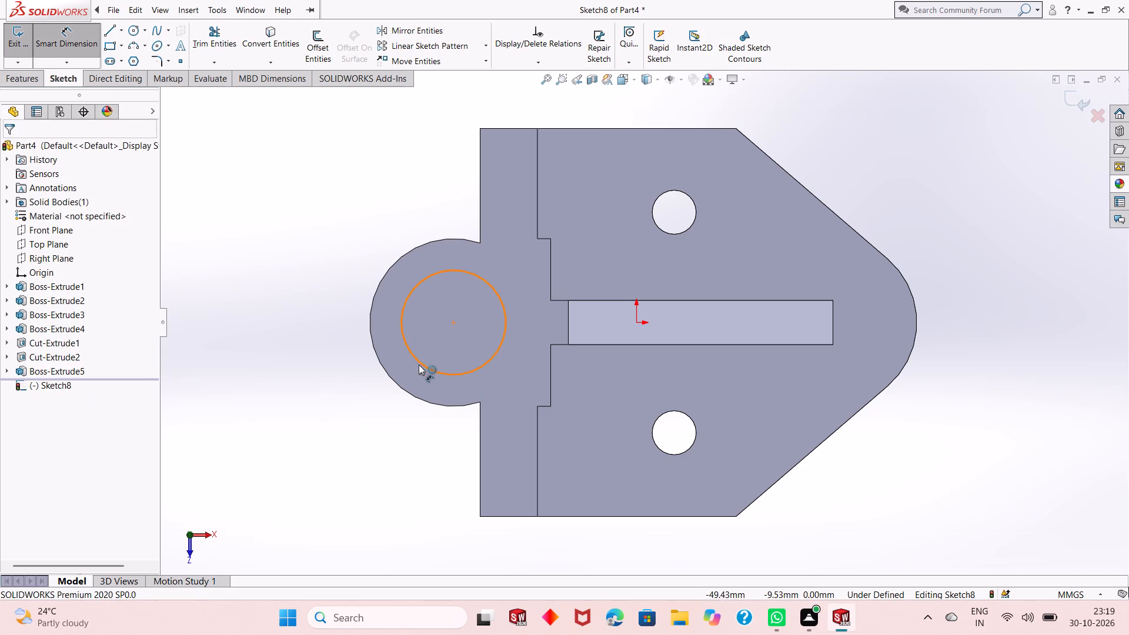
pyautogui.click(420, 365)
pyautogui.click(286, 441)
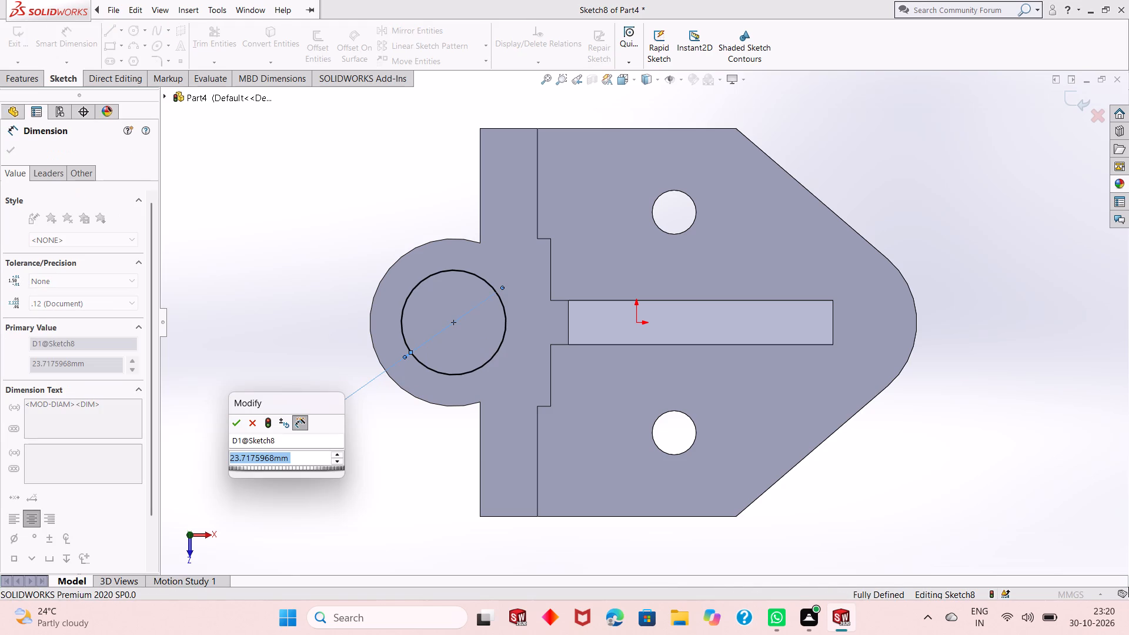
pyautogui.write('19')
pyautogui.press('Return')
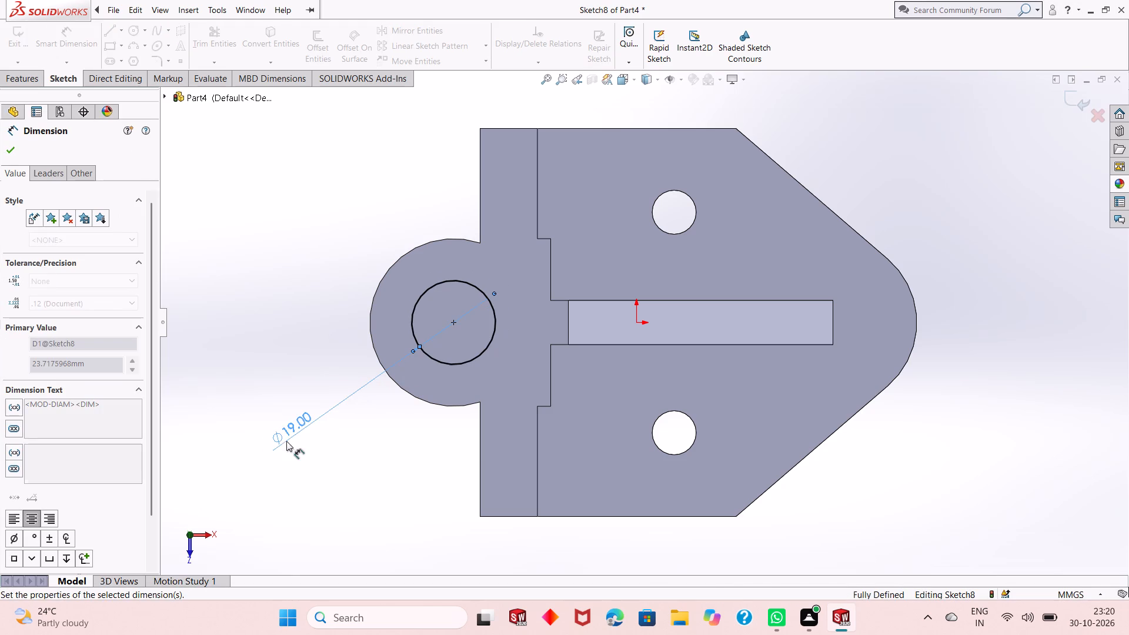
pyautogui.click(14, 151)
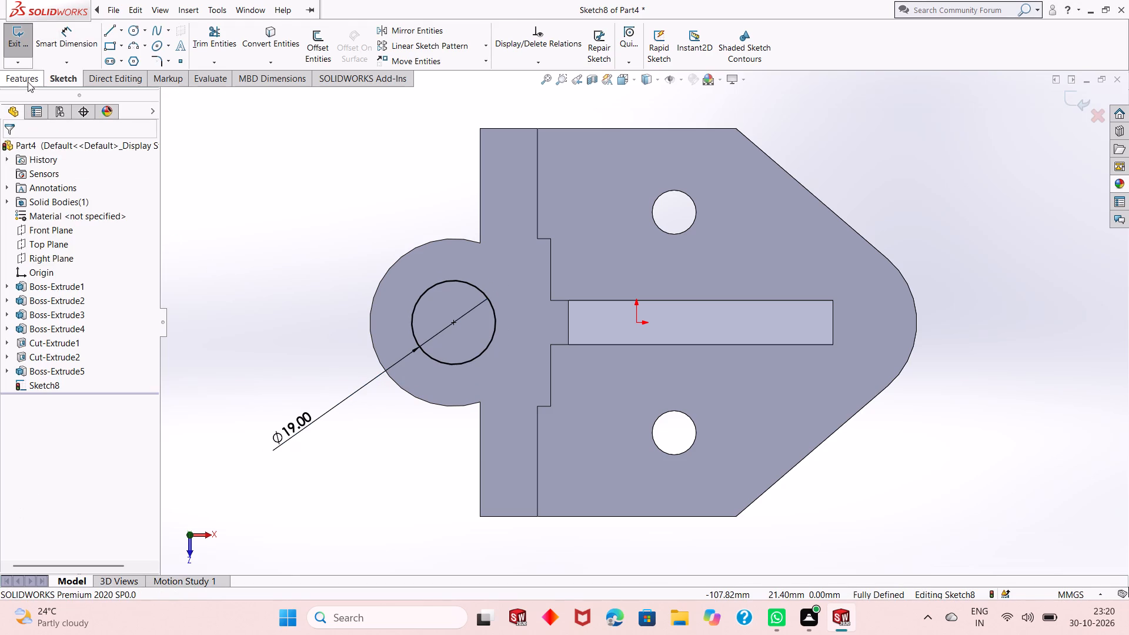
# Cut-extrude the 19 mm circle down through the boss with a blind depth of 64 mm.
pyautogui.click(28, 82)
pyautogui.click(201, 49)
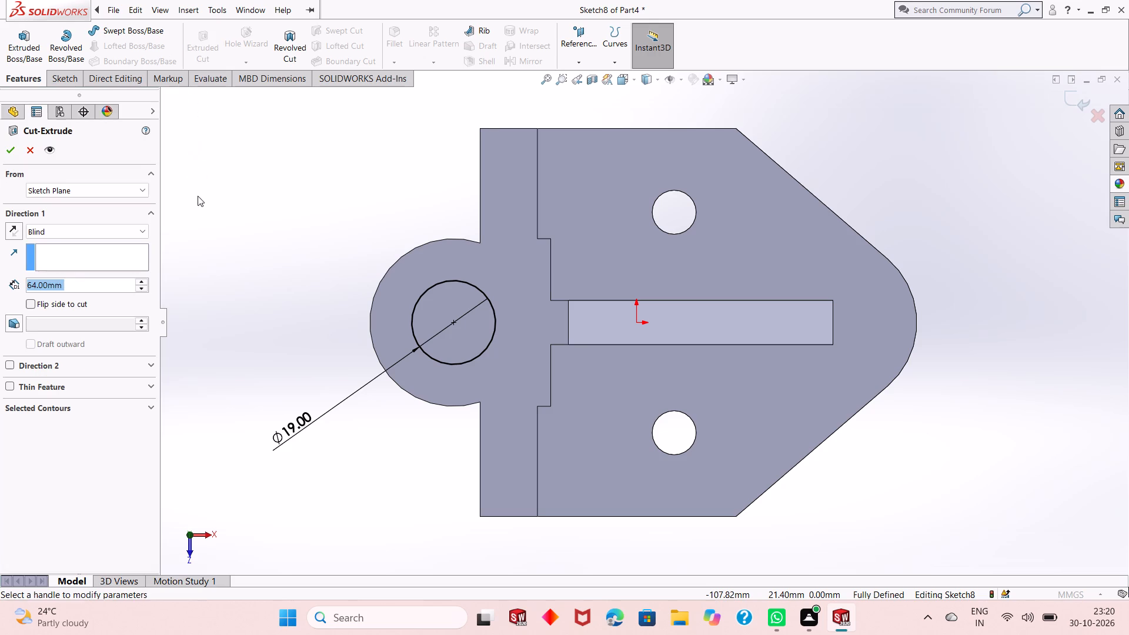
pyautogui.click(13, 153)
pyautogui.click(255, 337)
# Fillet the base plate's two vertical corner edges, where the straight sides meet the slanted sides, with a 10 mm radius.
pyautogui.moveTo(477, 387); pyautogui.dragTo(474, 289, button='middle')
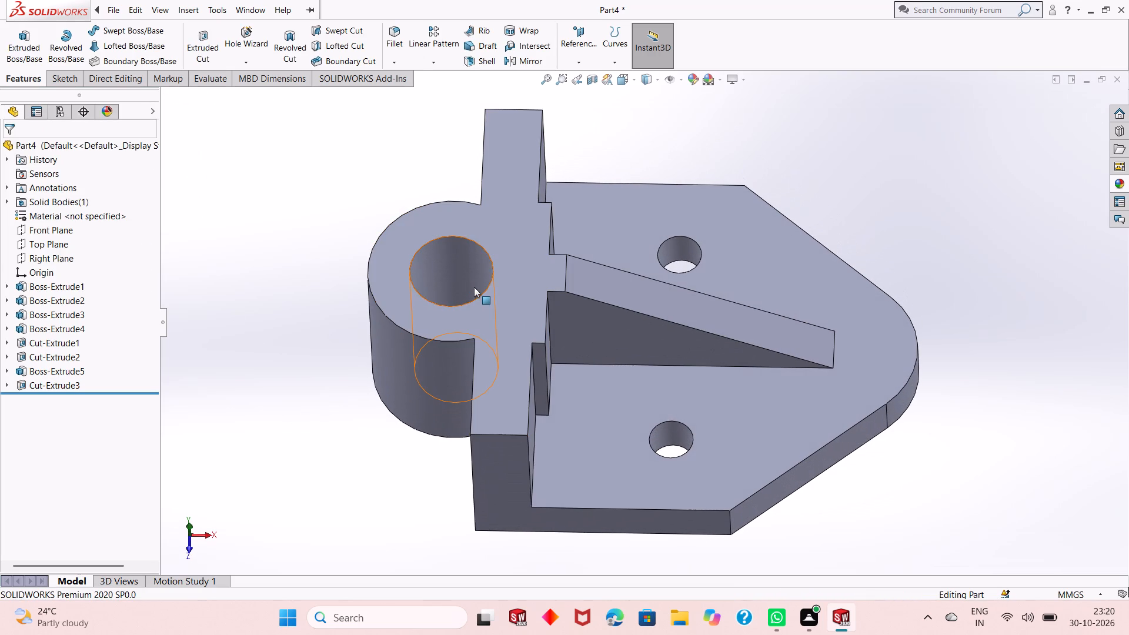
pyautogui.moveTo(566, 501); pyautogui.dragTo(566, 496, button='middle')
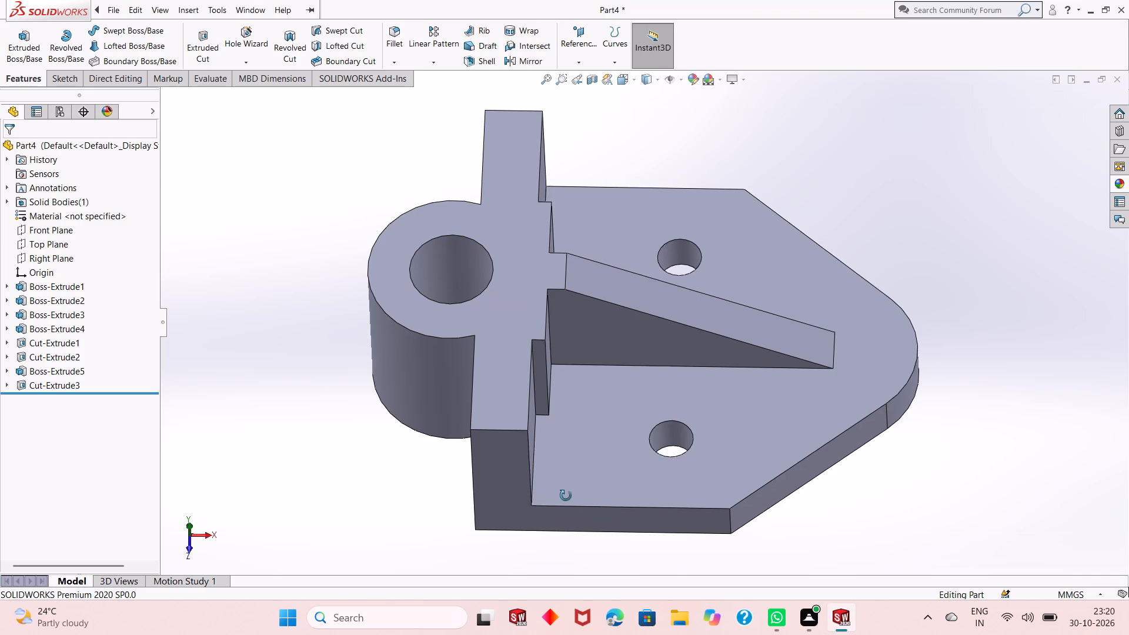
pyautogui.moveTo(566, 496); pyautogui.dragTo(564, 451, button='middle')
pyautogui.scroll(1, 548, 413)
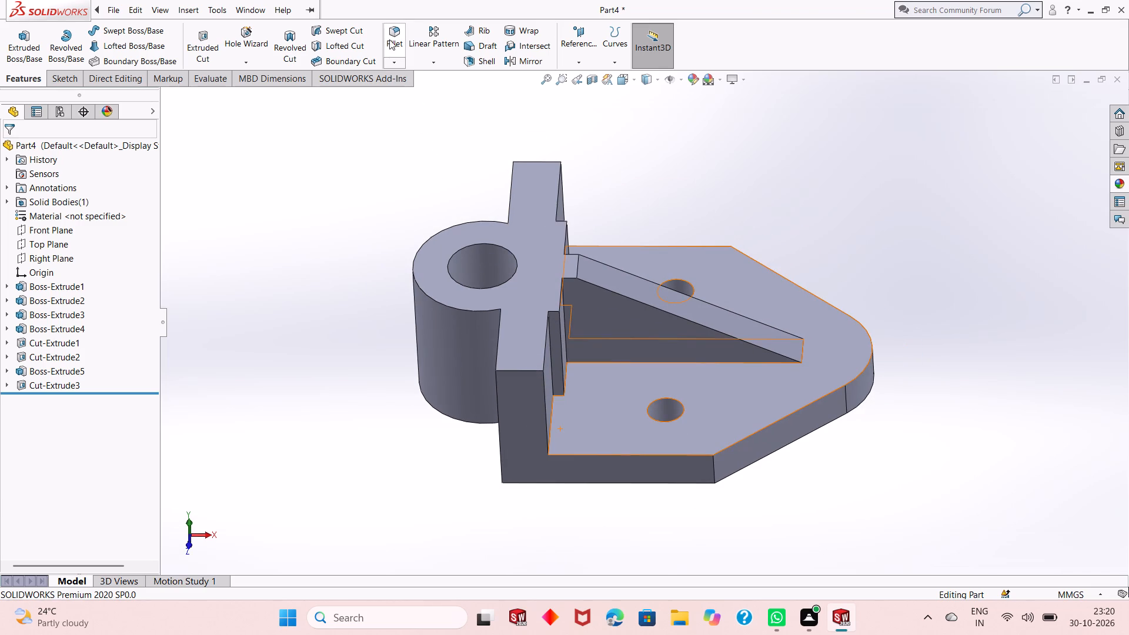
pyautogui.click(389, 39)
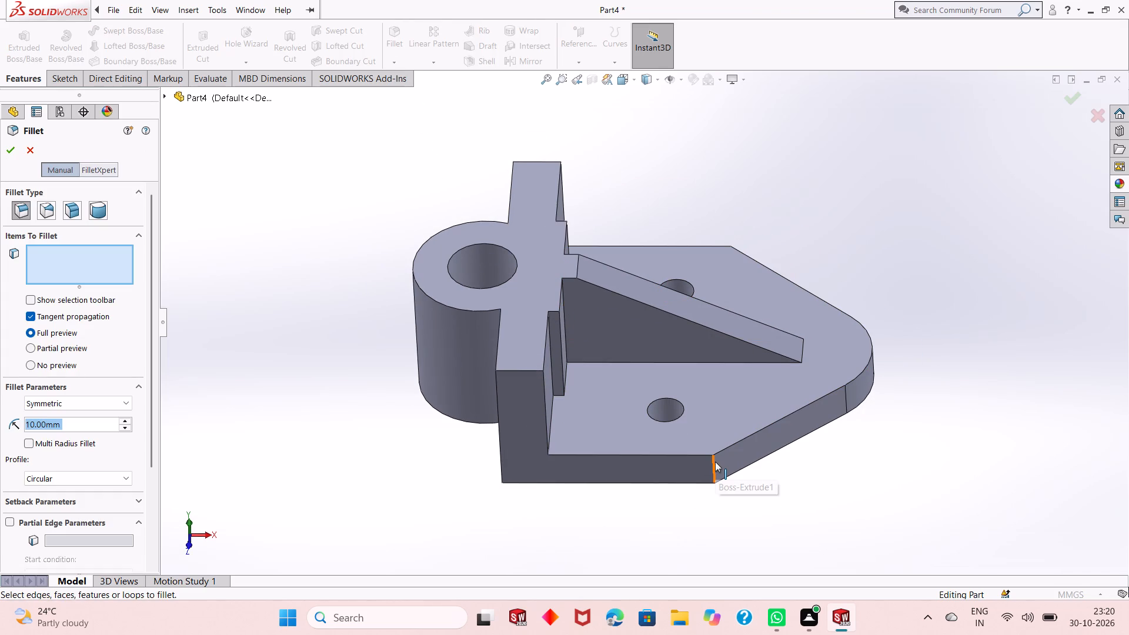
pyautogui.click(715, 462)
pyautogui.moveTo(739, 260); pyautogui.dragTo(630, 420, button='middle')
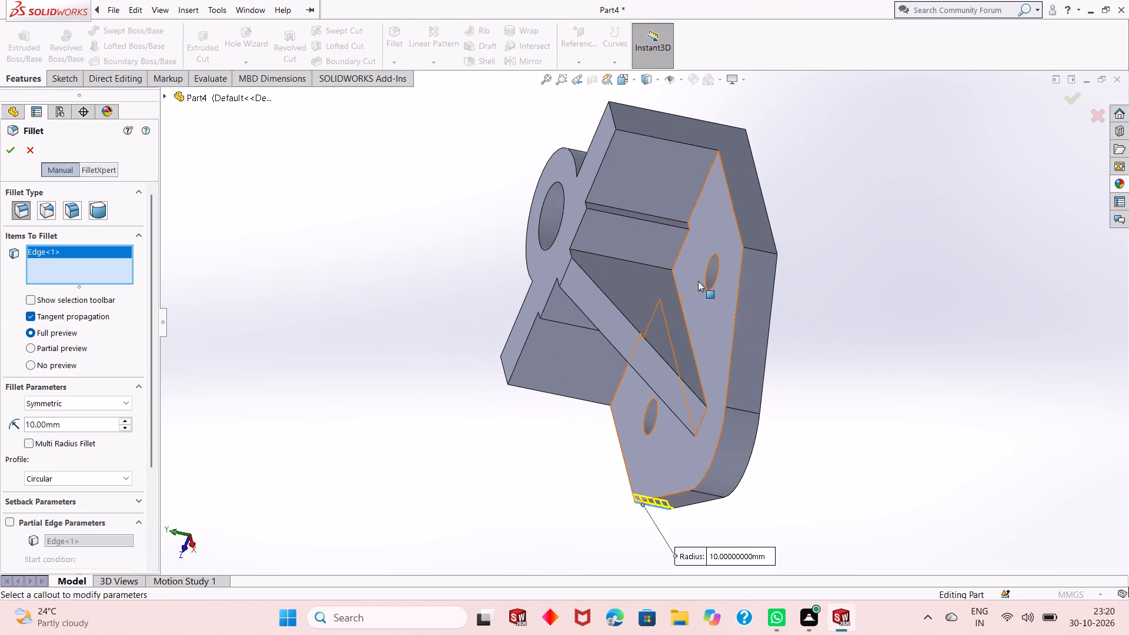
pyautogui.click(751, 250)
pyautogui.moveTo(574, 440); pyautogui.dragTo(639, 363, button='middle')
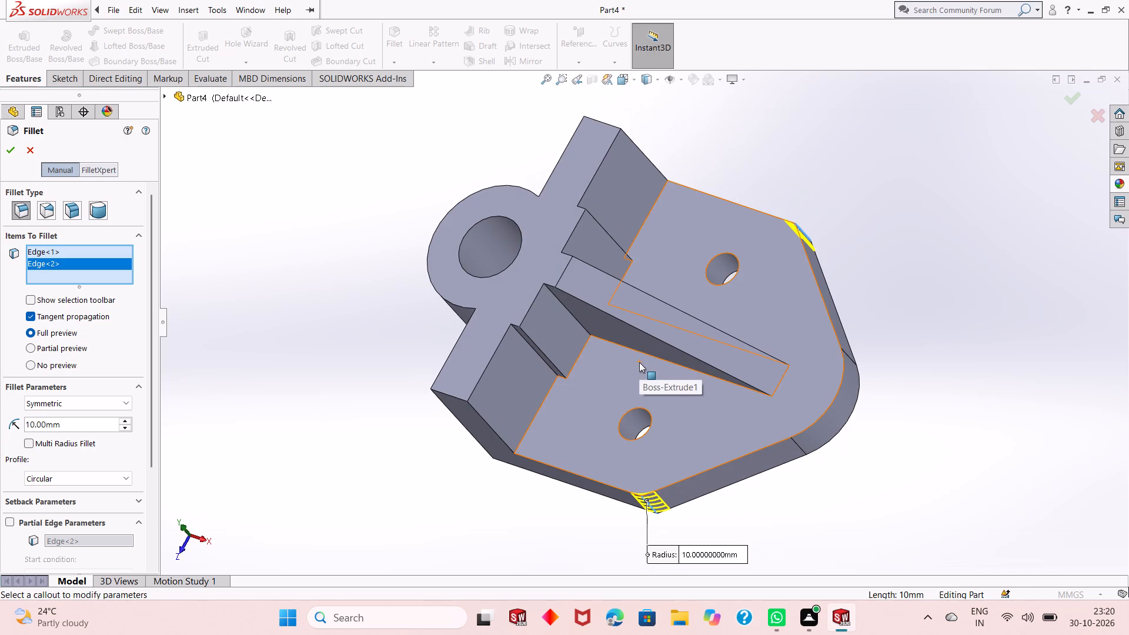
pyautogui.click(9, 157)
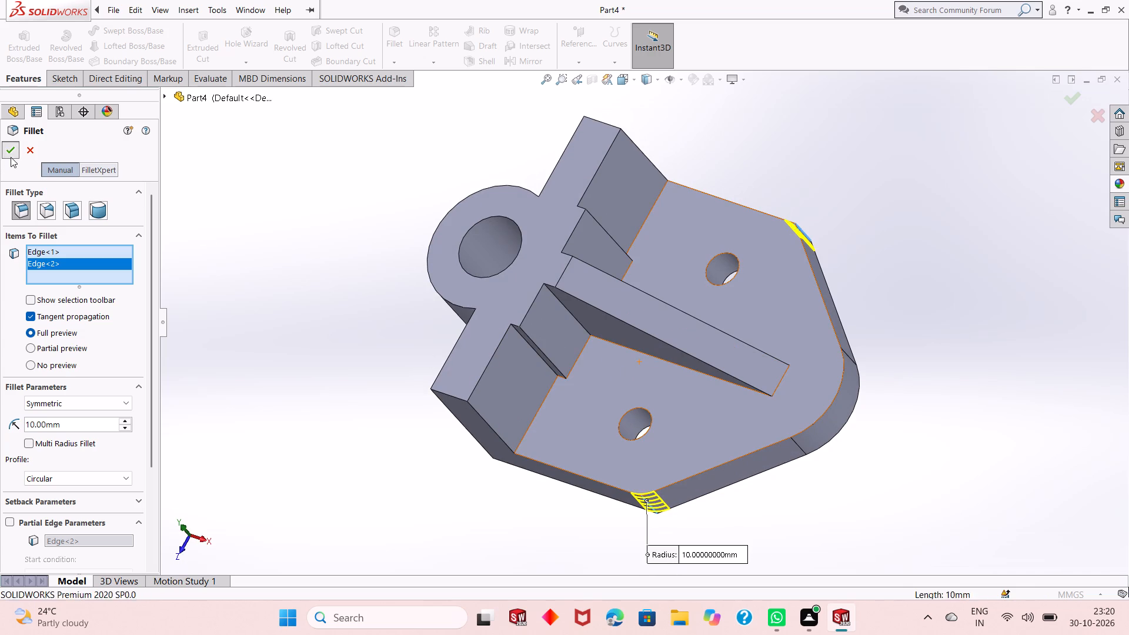
pyautogui.click(298, 342)
# Edit the base plate's corner fillet and set its radius to 13 mm.
pyautogui.moveTo(358, 462); pyautogui.dragTo(371, 393, button='middle')
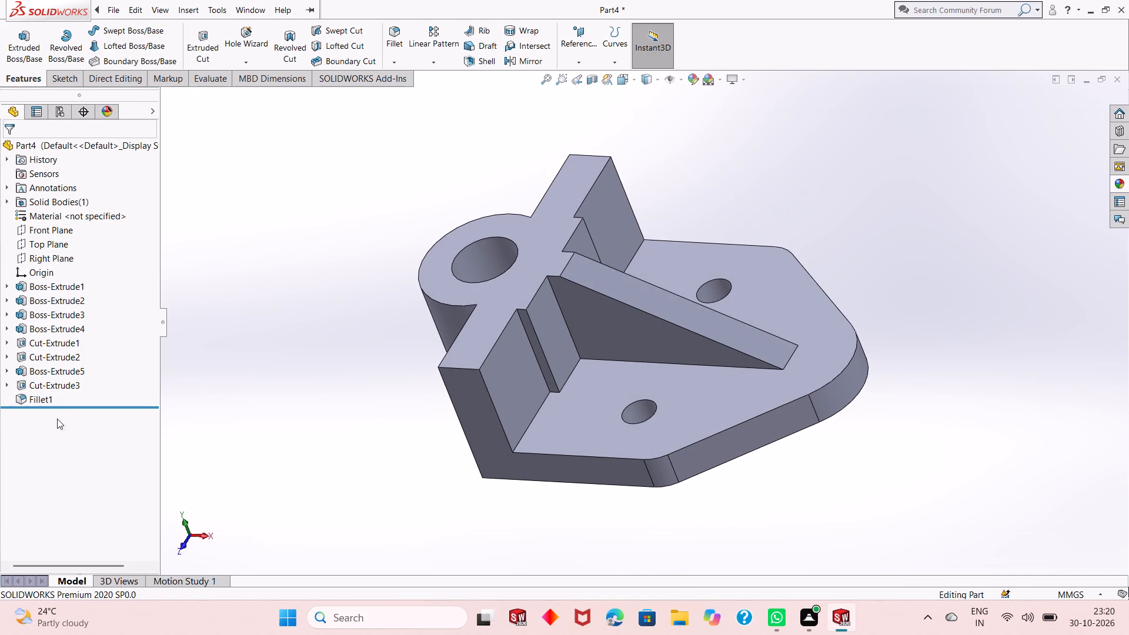
pyautogui.click(54, 405)
pyautogui.click(48, 397)
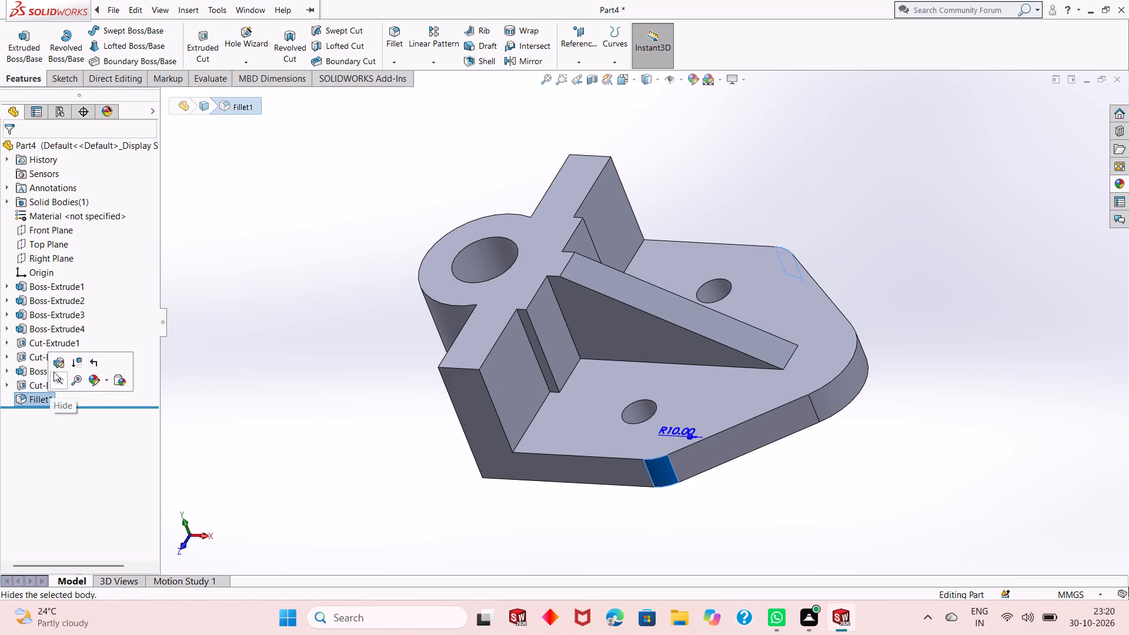
pyautogui.click(59, 361)
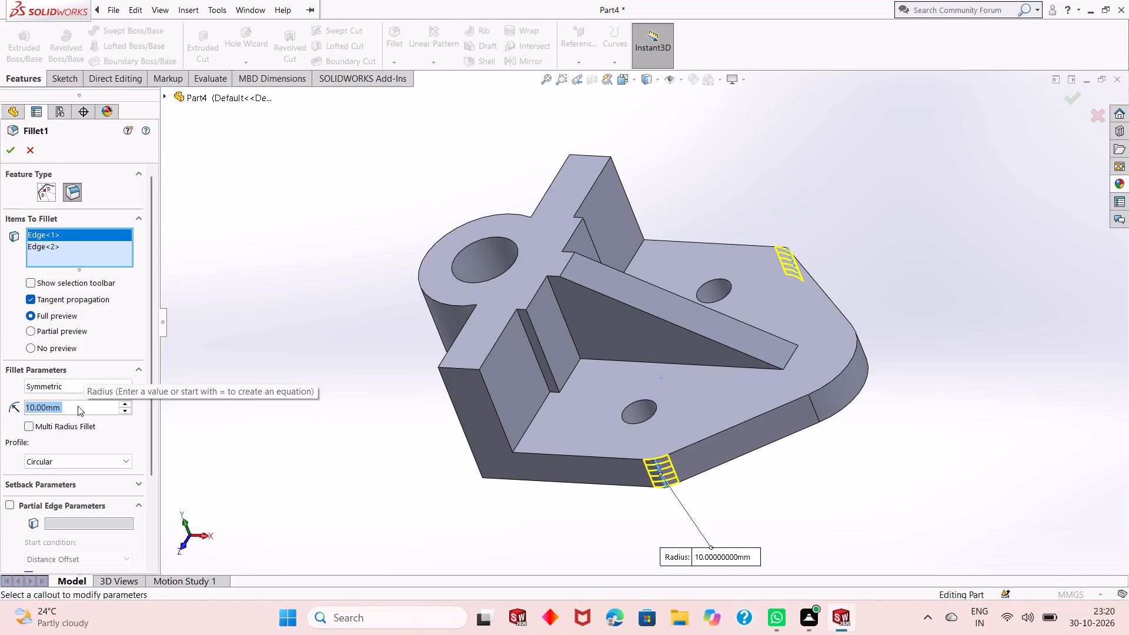
pyautogui.write('13')
pyautogui.press('Return')
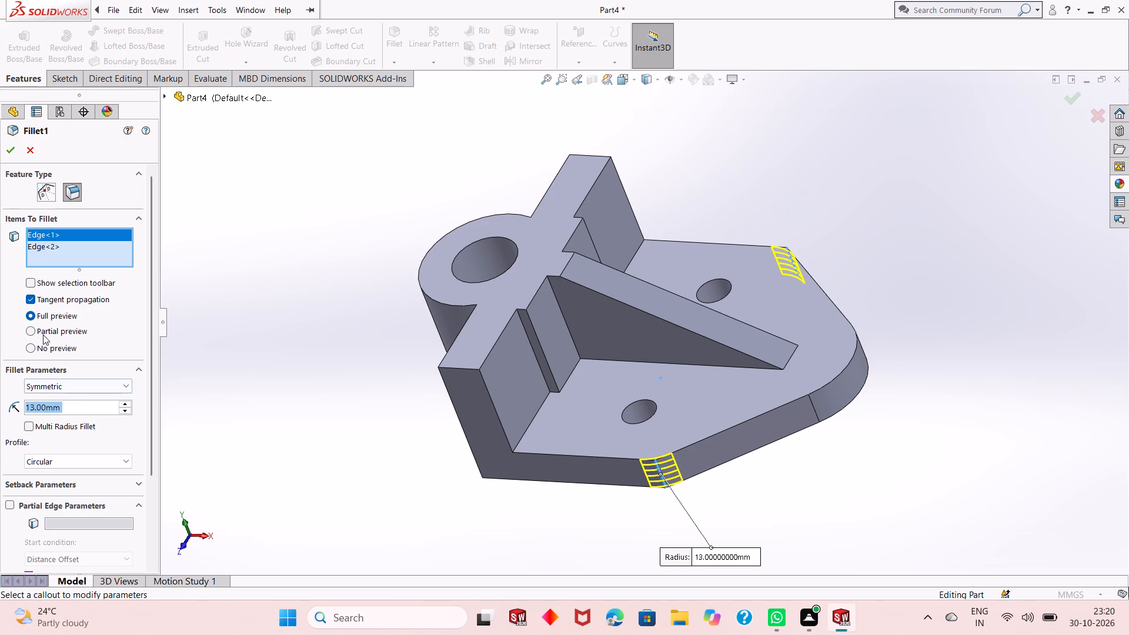
pyautogui.click(10, 151)
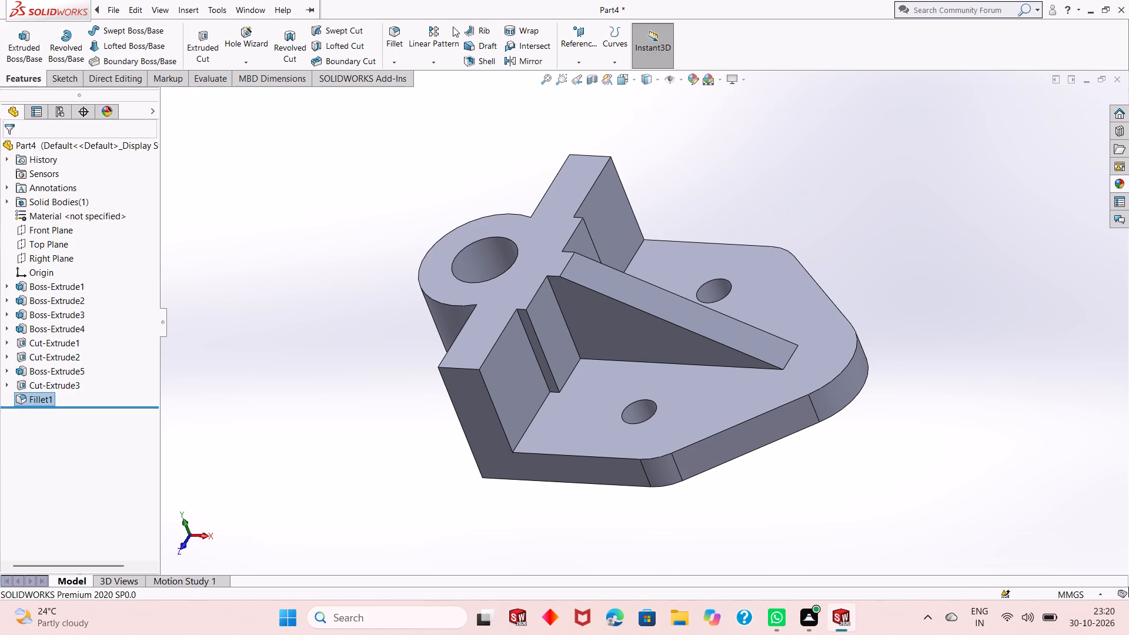
# Fillet two vertical pad edges with a 3 mm radius: one wall-to-pad inside corner and, across the rib, the pad-to-rib corner.
pyautogui.click(396, 42)
pyautogui.press('3')
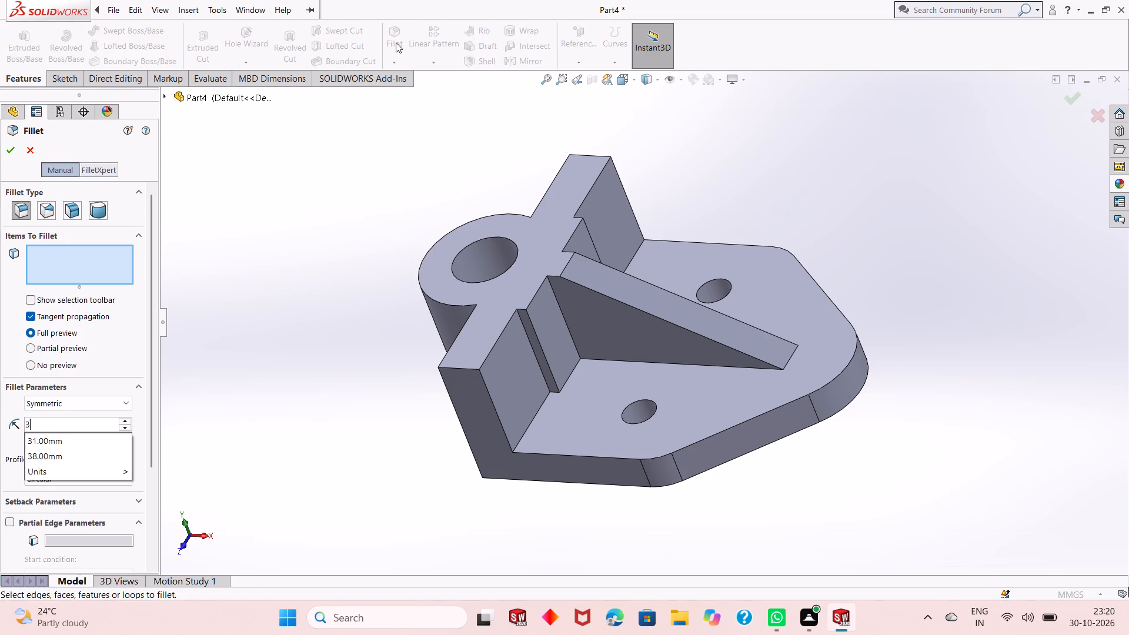
pyautogui.press('Return')
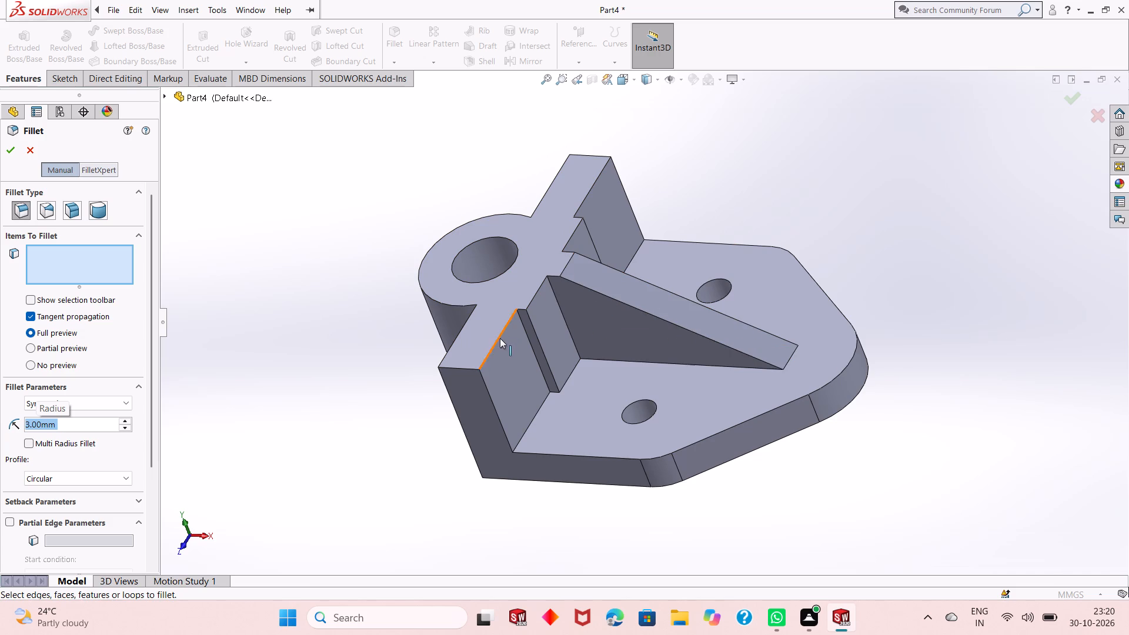
pyautogui.click(519, 319)
pyautogui.moveTo(604, 253); pyautogui.dragTo(544, 362, button='middle')
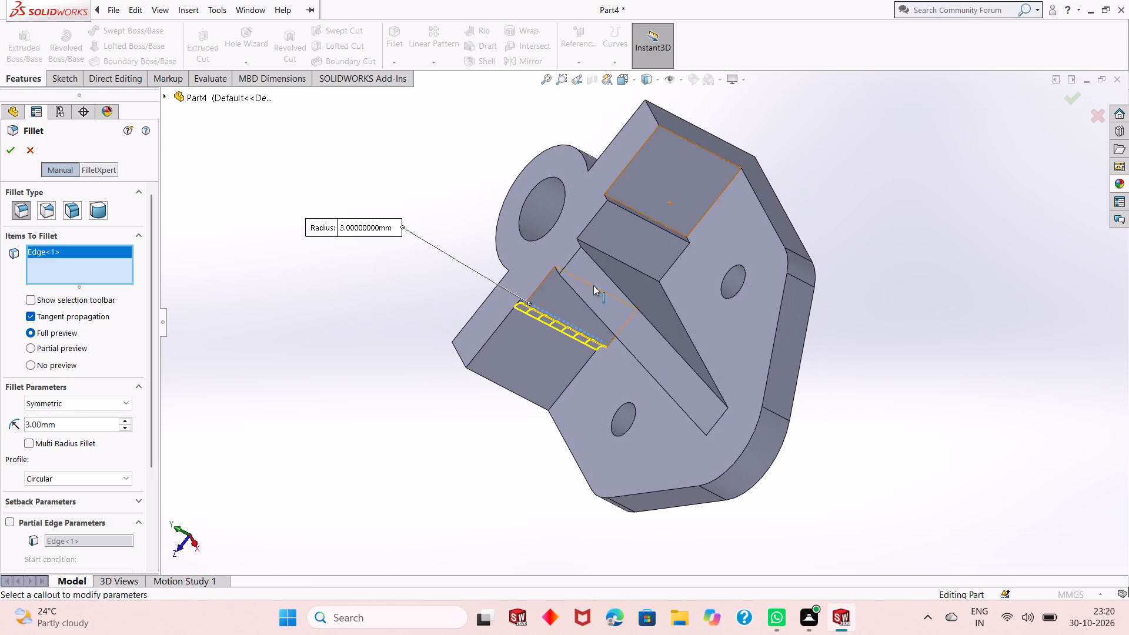
pyautogui.click(606, 253)
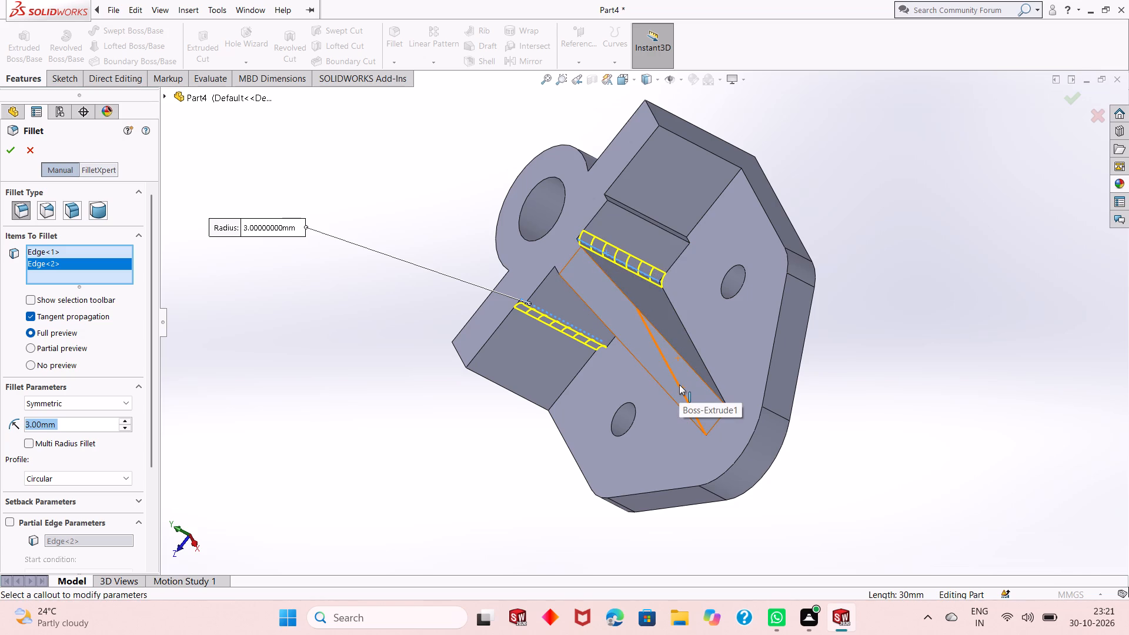
pyautogui.click(9, 153)
# Fillet the two vertical edges where the cylindrical boss meets the back of the wall with a 6 mm radius.
pyautogui.scroll(2, 472, 370)
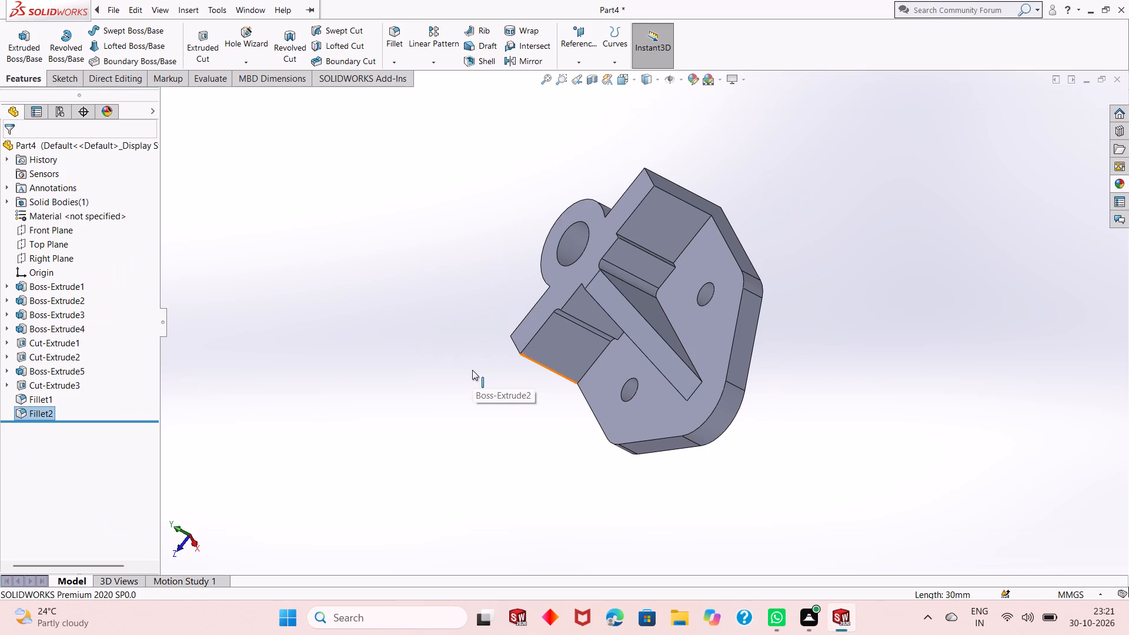
pyautogui.click(407, 54)
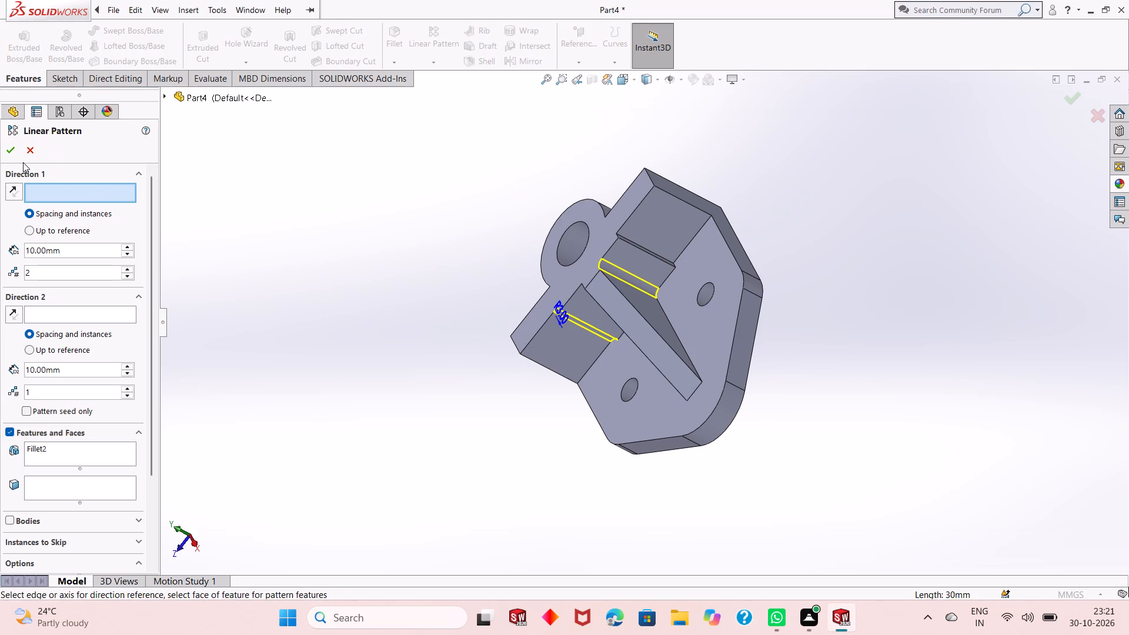
pyautogui.click(30, 153)
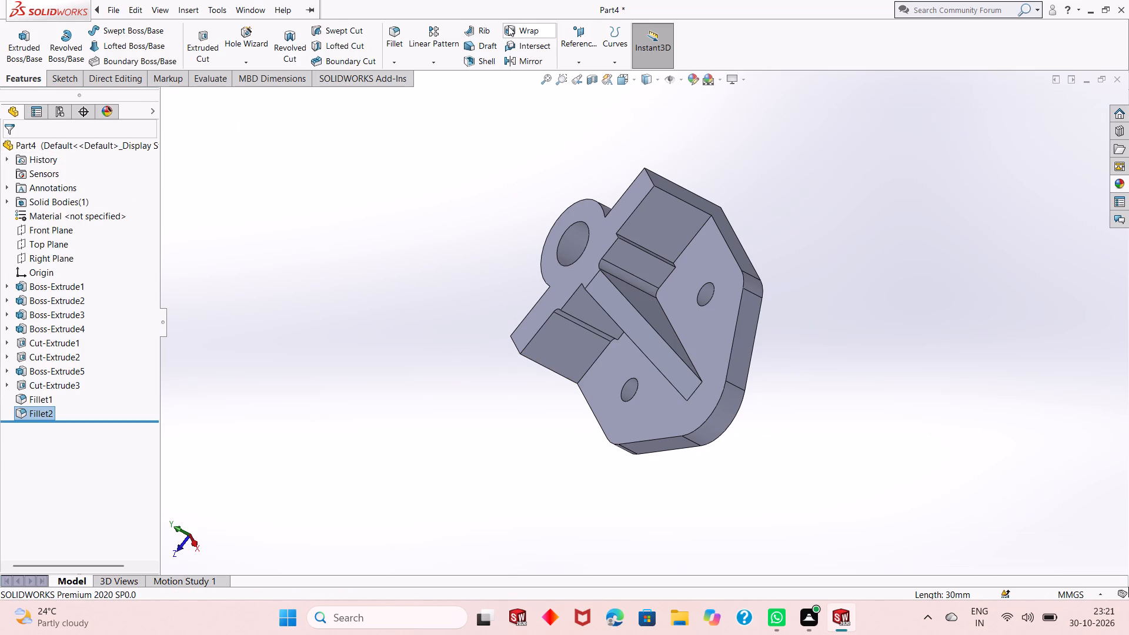
pyautogui.click(400, 39)
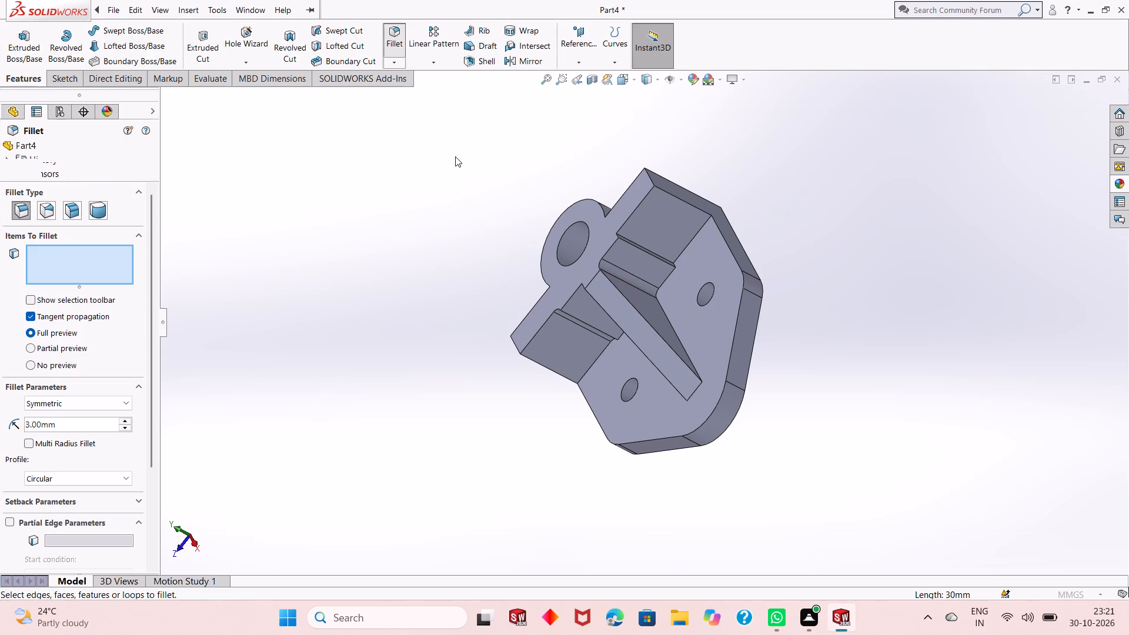
pyautogui.press('6')
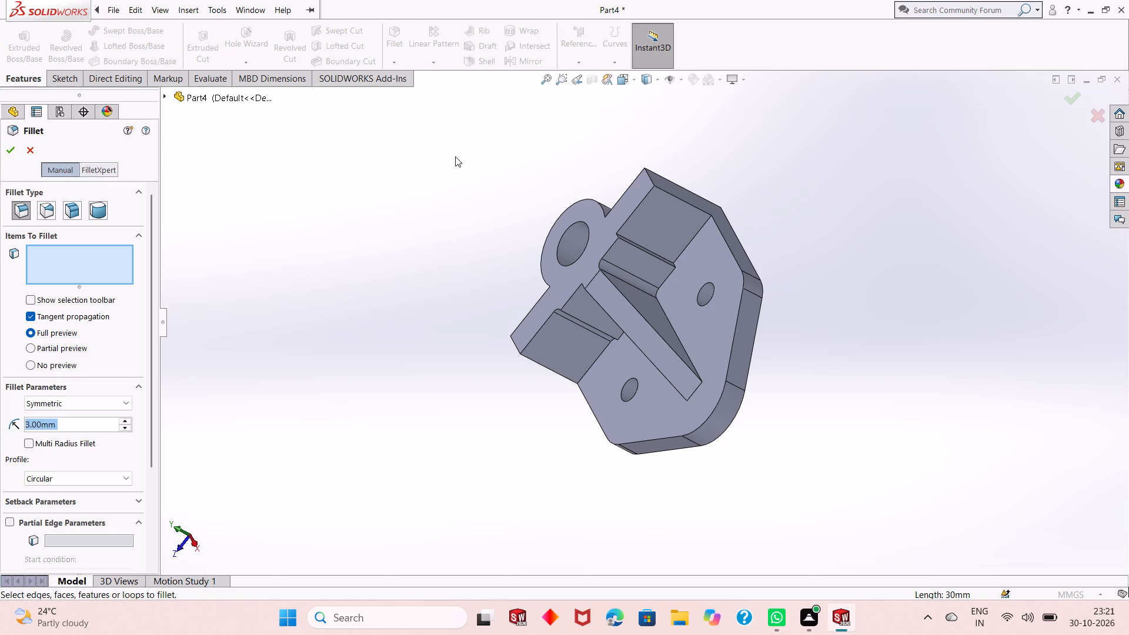
pyautogui.press('Return')
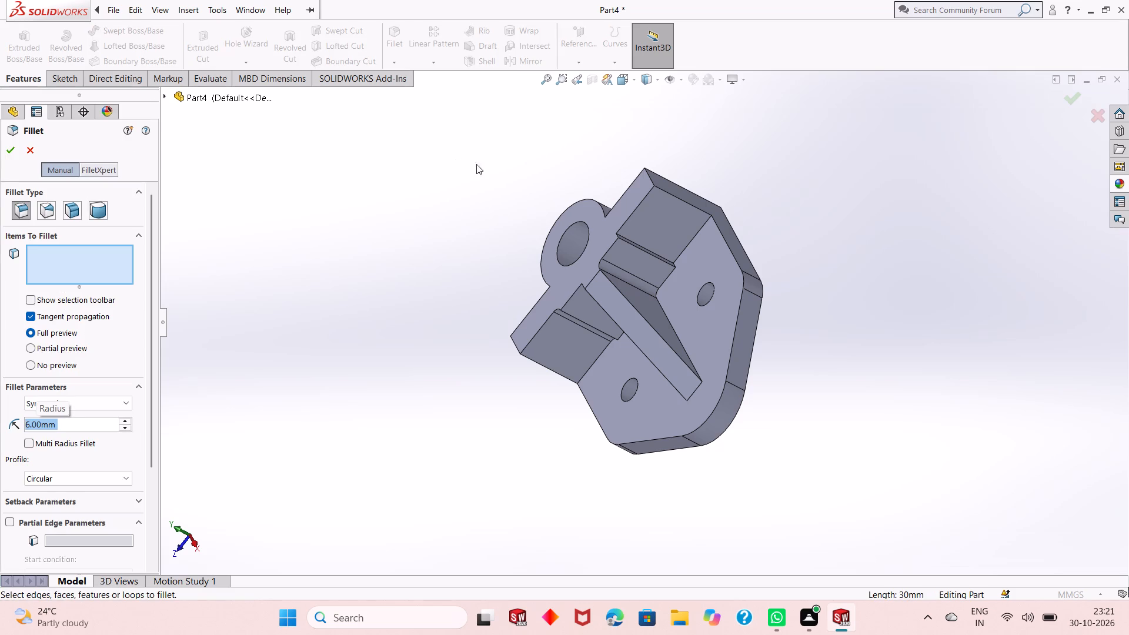
pyautogui.moveTo(660, 276); pyautogui.dragTo(653, 295, button='middle')
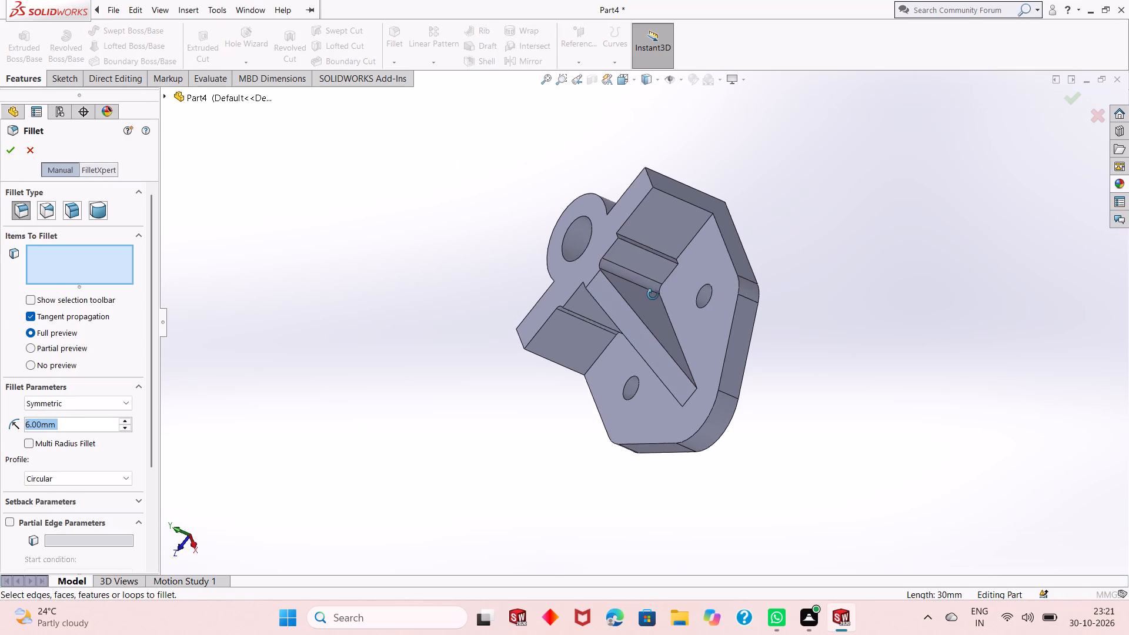
pyautogui.moveTo(653, 295); pyautogui.dragTo(695, 266, button='middle')
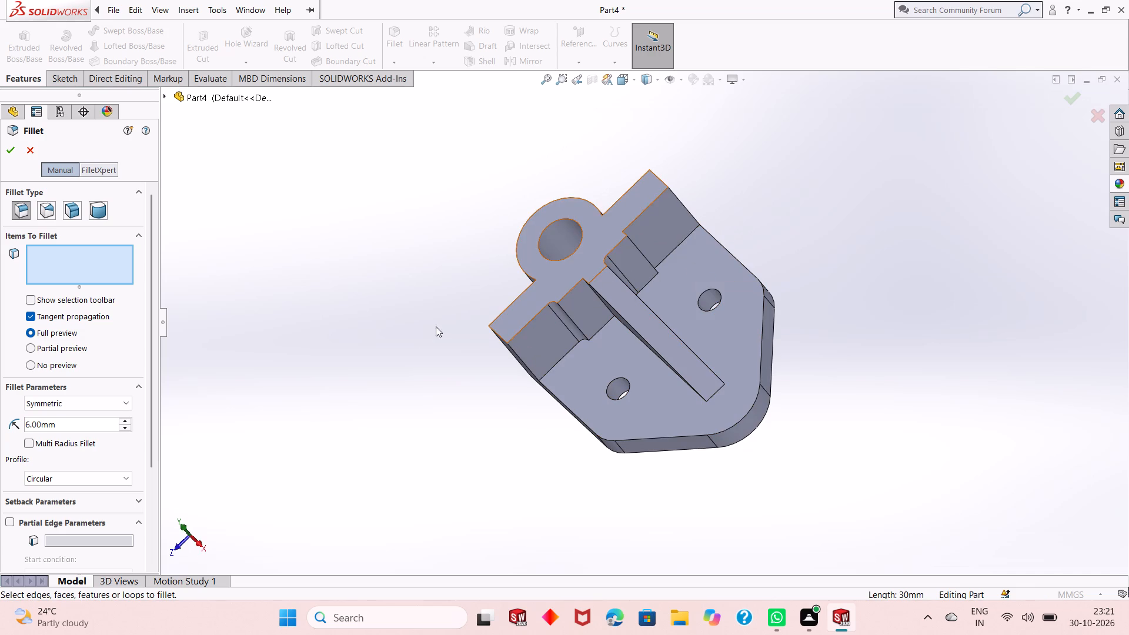
pyautogui.moveTo(512, 338); pyautogui.dragTo(642, 229, button='middle')
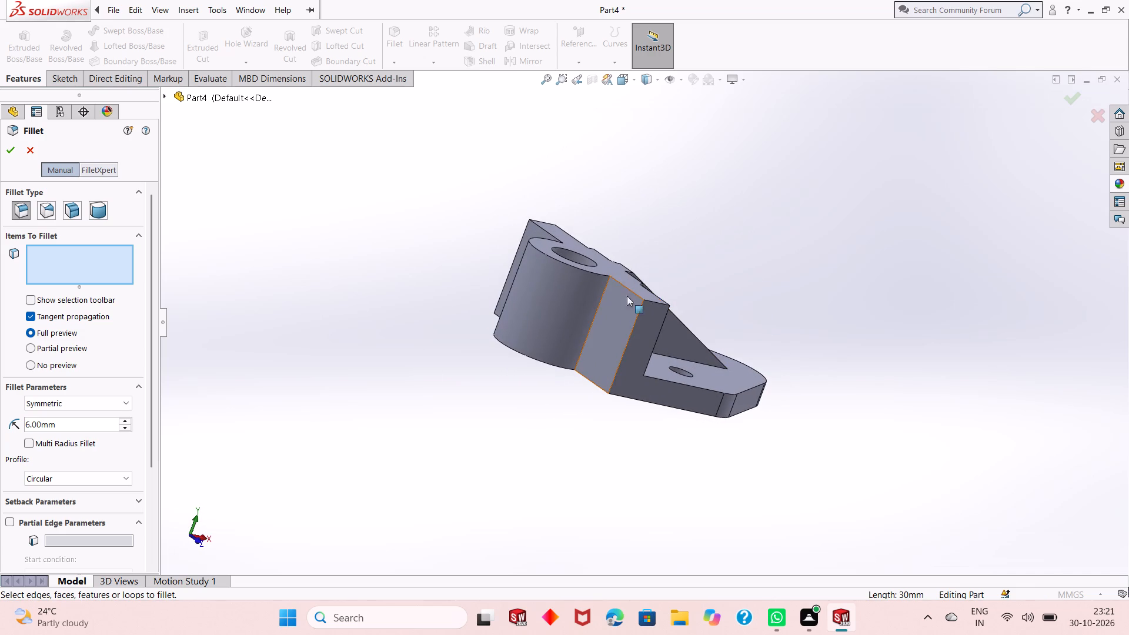
pyautogui.click(594, 317)
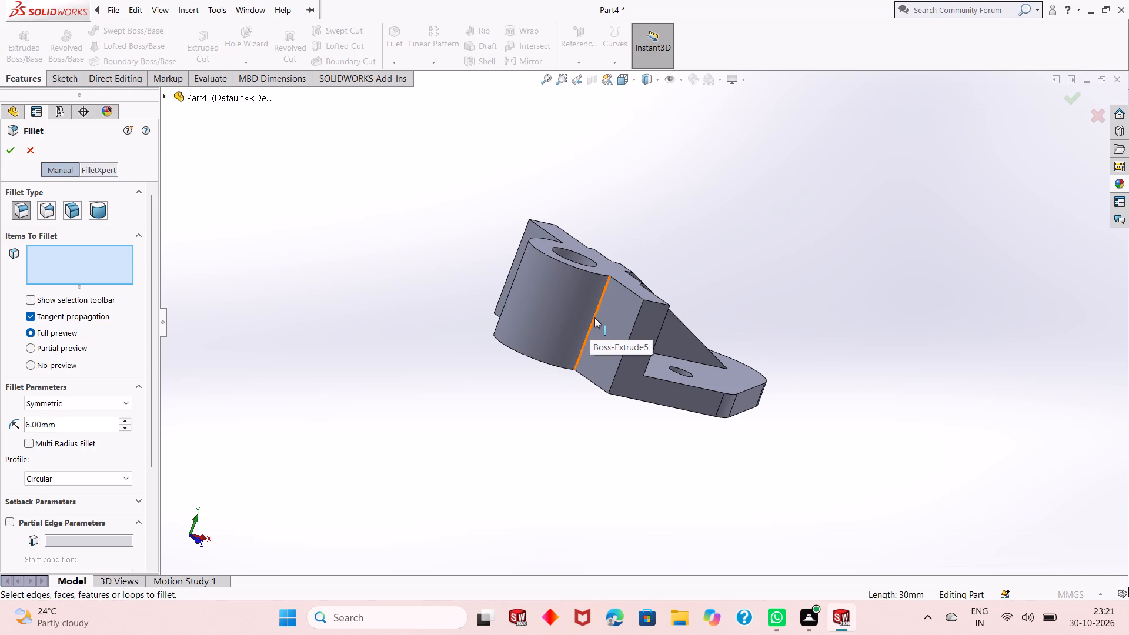
pyautogui.moveTo(522, 282); pyautogui.dragTo(618, 451, button='middle')
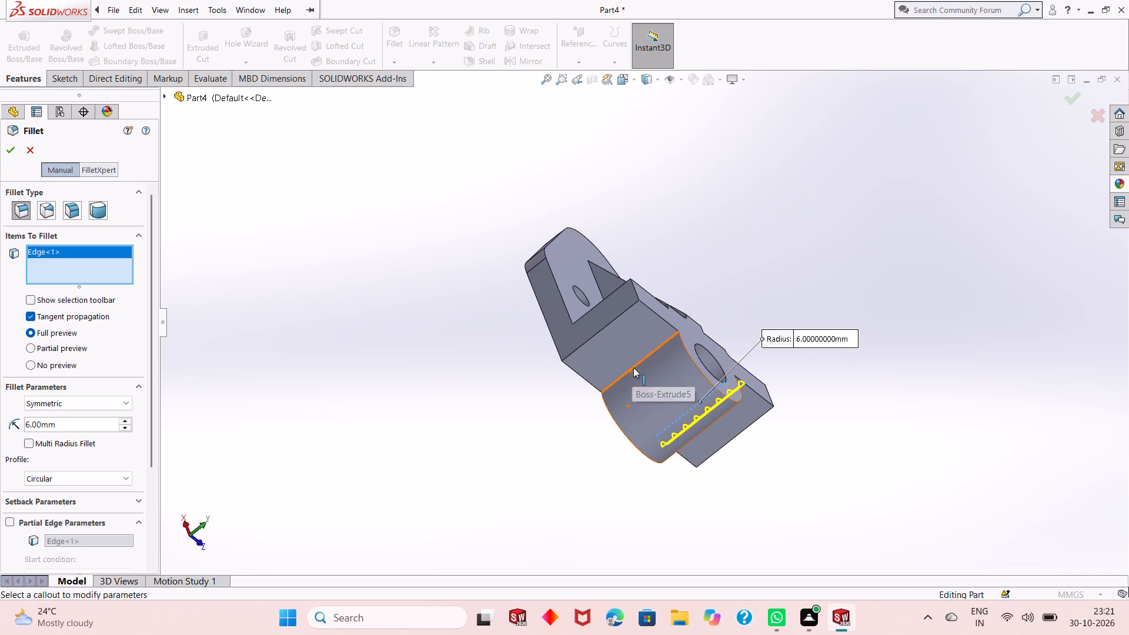
pyautogui.click(633, 367)
pyautogui.click(12, 157)
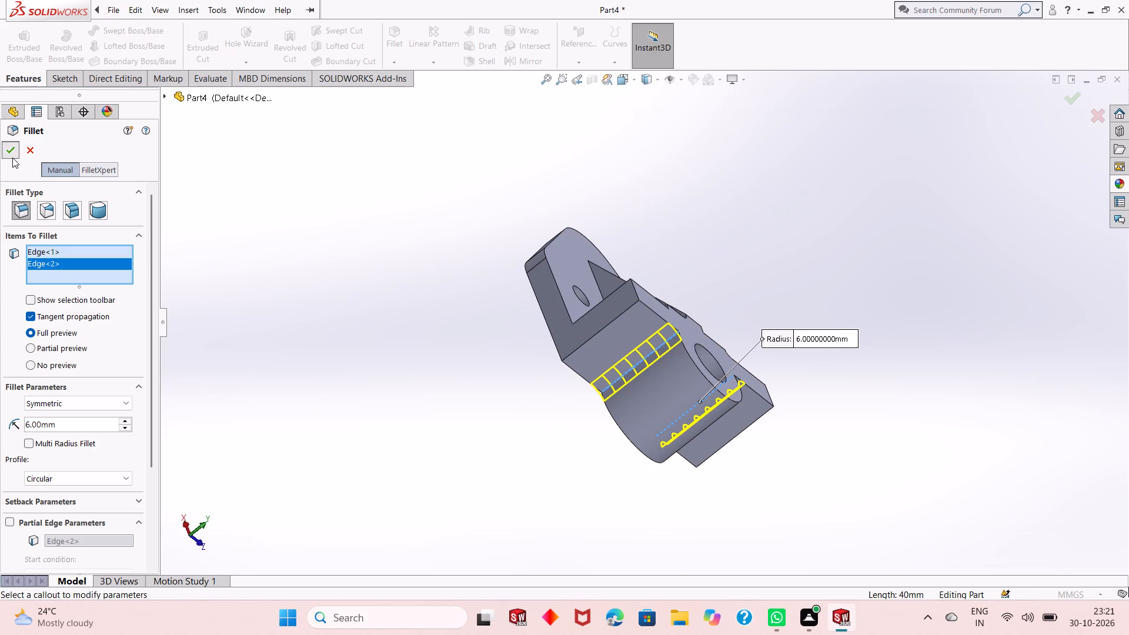
# Edit the 3 mm fillet, replacing its pad-to-rib edge with the vertical inside corner between wall and pad on that side.
pyautogui.moveTo(647, 380); pyautogui.dragTo(528, 245, button='middle')
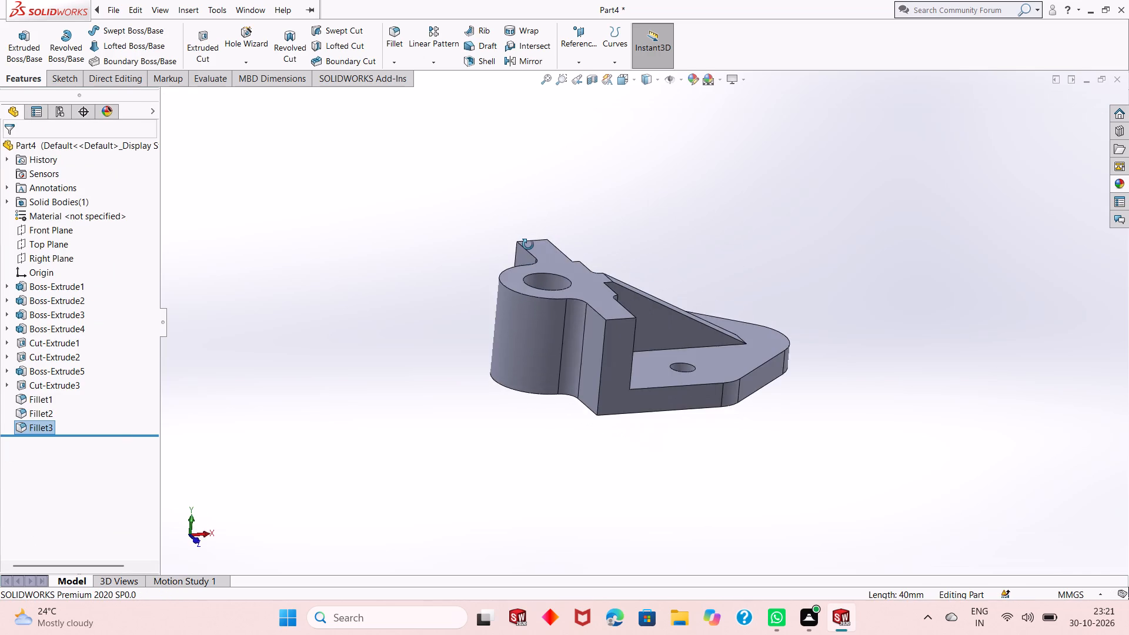
pyautogui.moveTo(528, 245); pyautogui.dragTo(441, 442, button='middle')
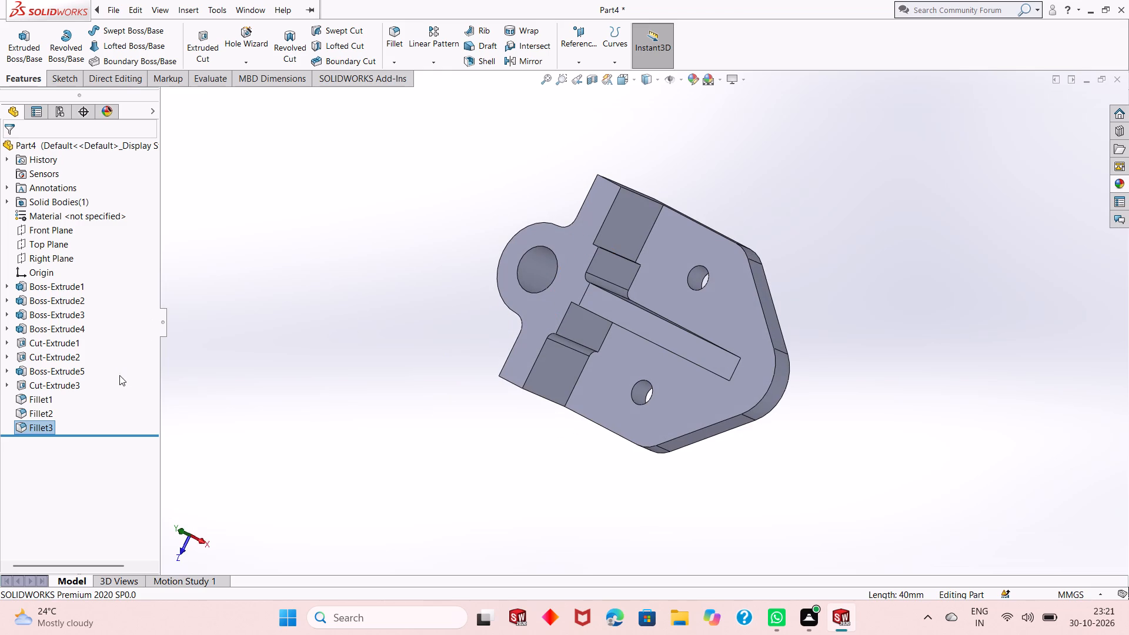
pyautogui.click(280, 360)
pyautogui.rightClick(39, 412)
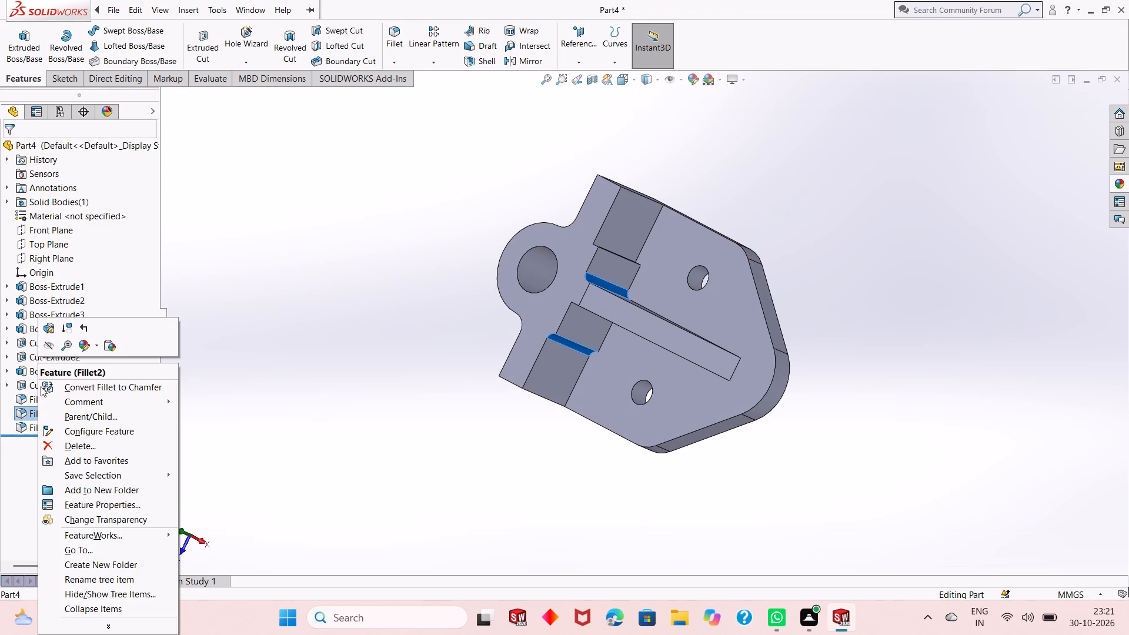
pyautogui.click(50, 326)
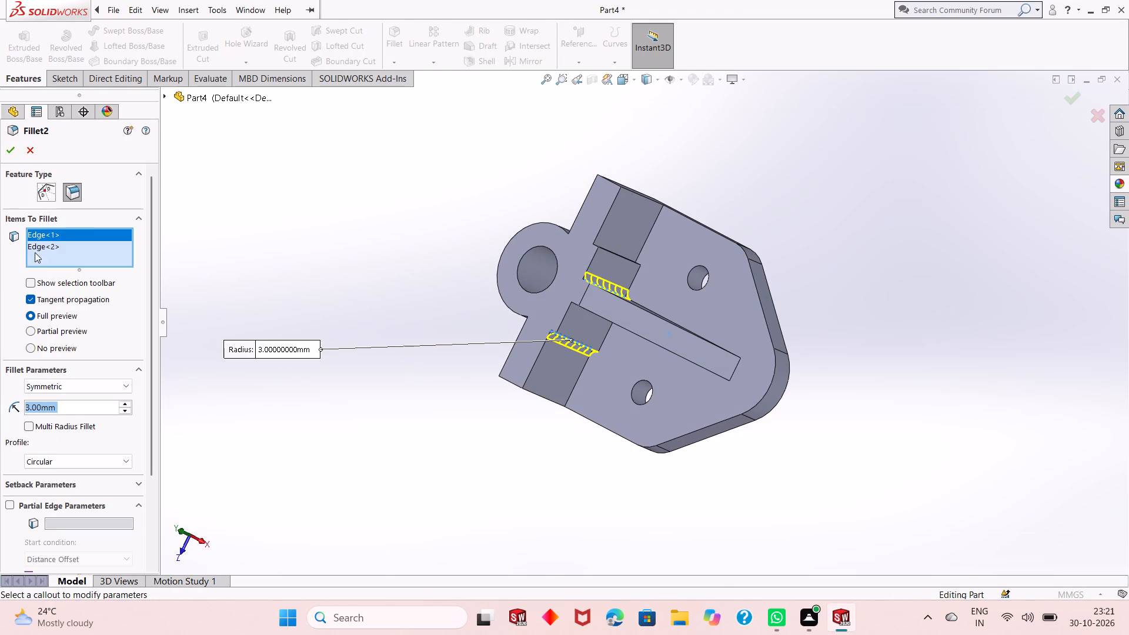
pyautogui.rightClick(40, 248)
pyautogui.click(76, 272)
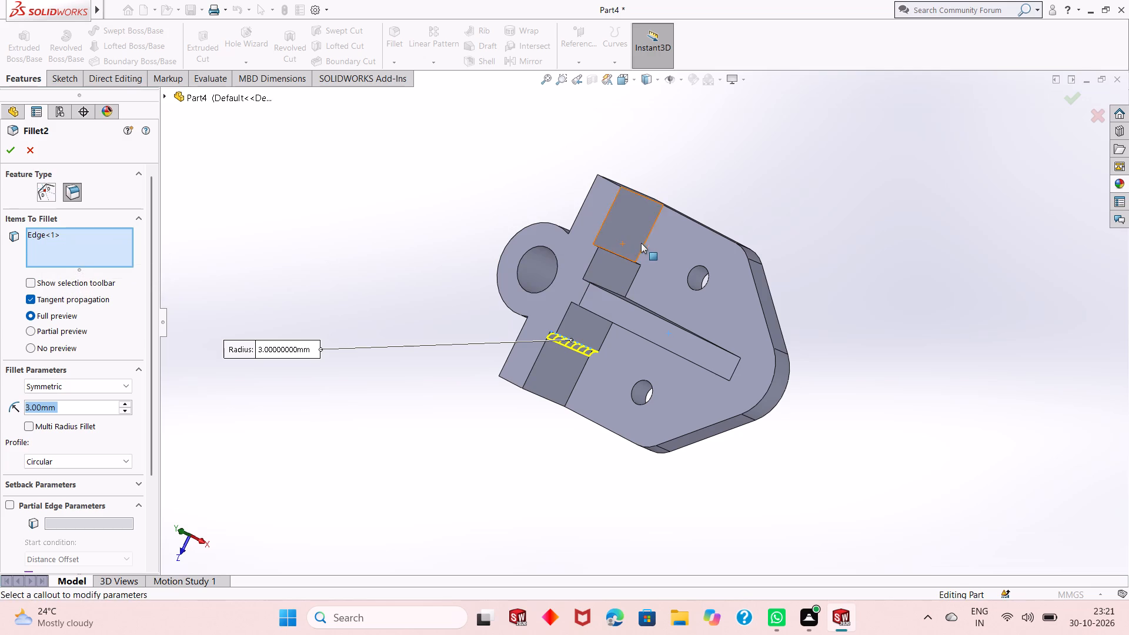
pyautogui.moveTo(643, 245); pyautogui.dragTo(650, 369, button='middle')
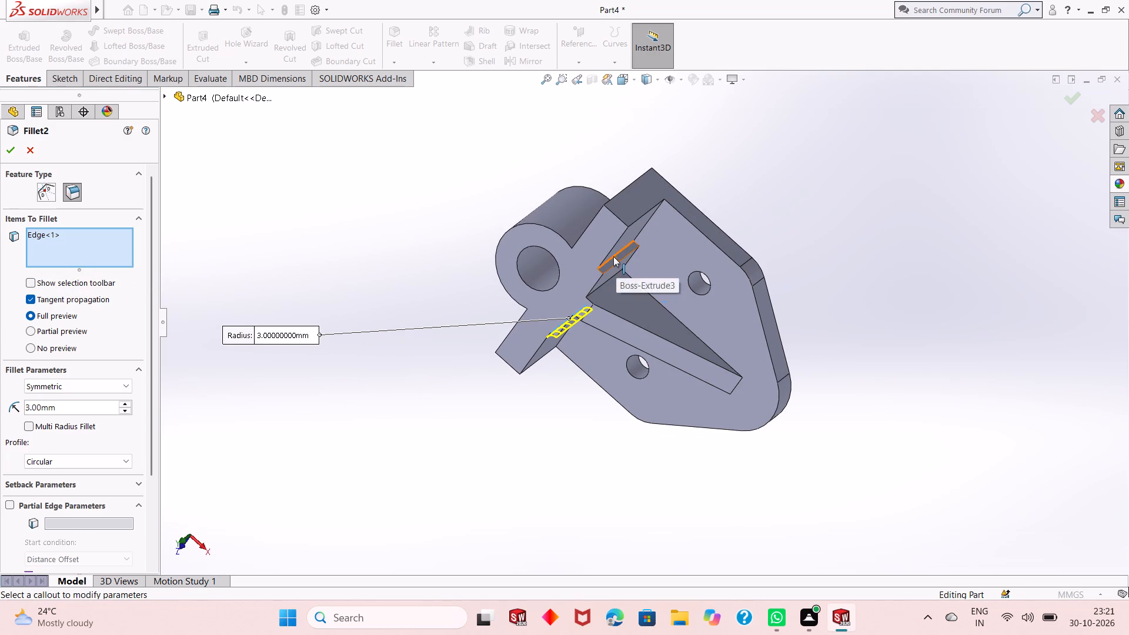
pyautogui.click(613, 256)
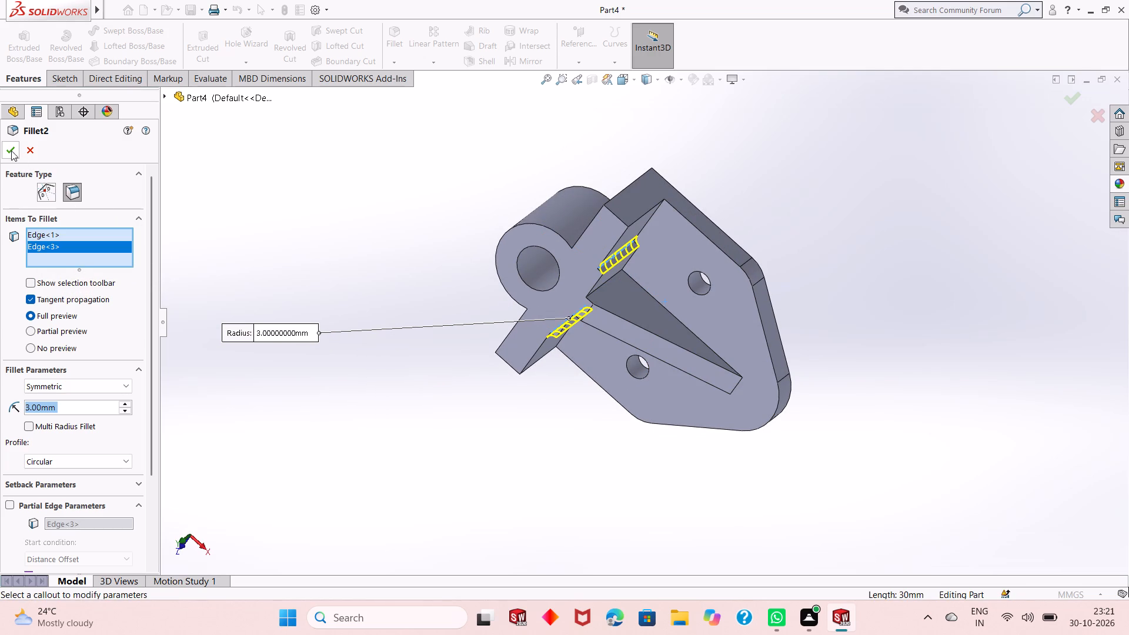
pyautogui.click(11, 151)
# Change the whole part's colour to dark purple.
pyautogui.moveTo(603, 367); pyautogui.dragTo(620, 185, button='middle')
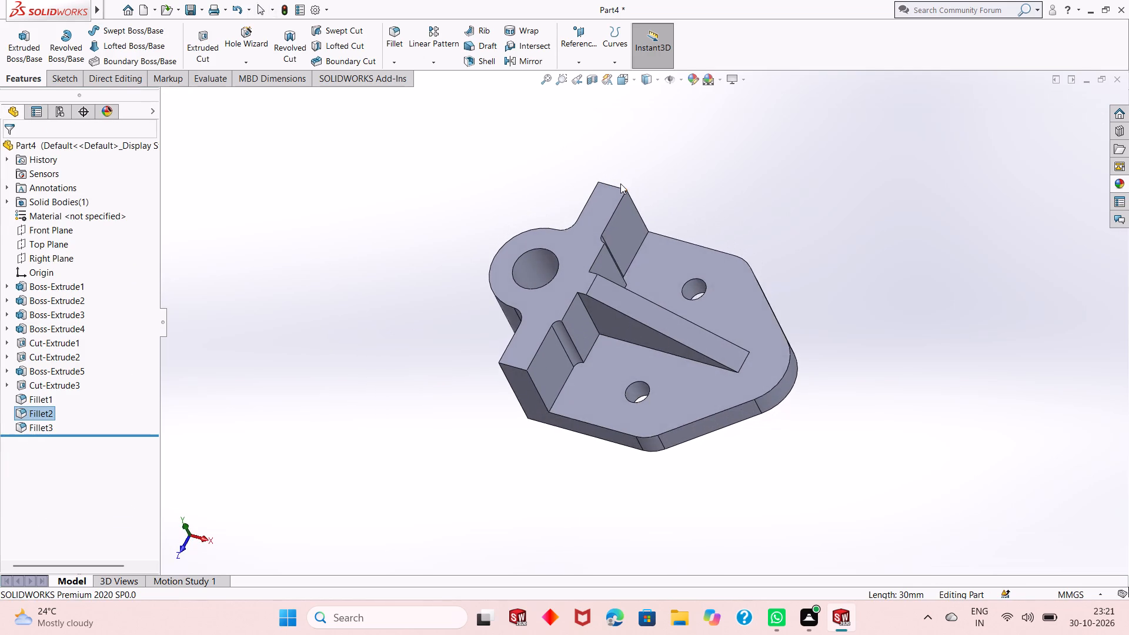
pyautogui.moveTo(609, 387); pyautogui.dragTo(636, 277, button='middle')
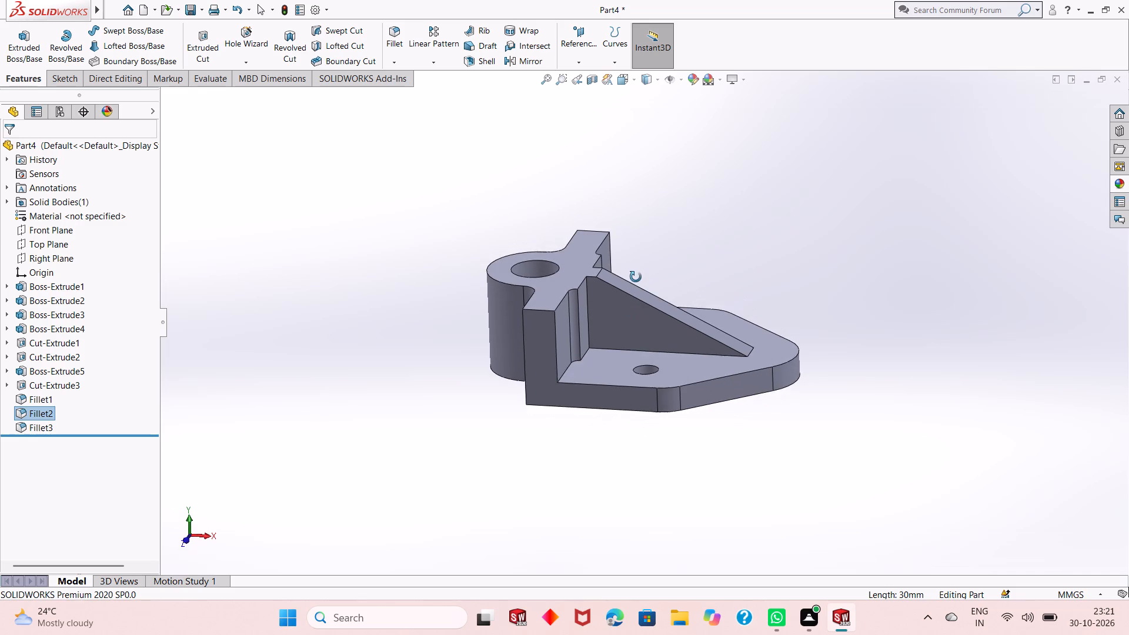
pyautogui.moveTo(636, 277); pyautogui.dragTo(603, 361, button='middle')
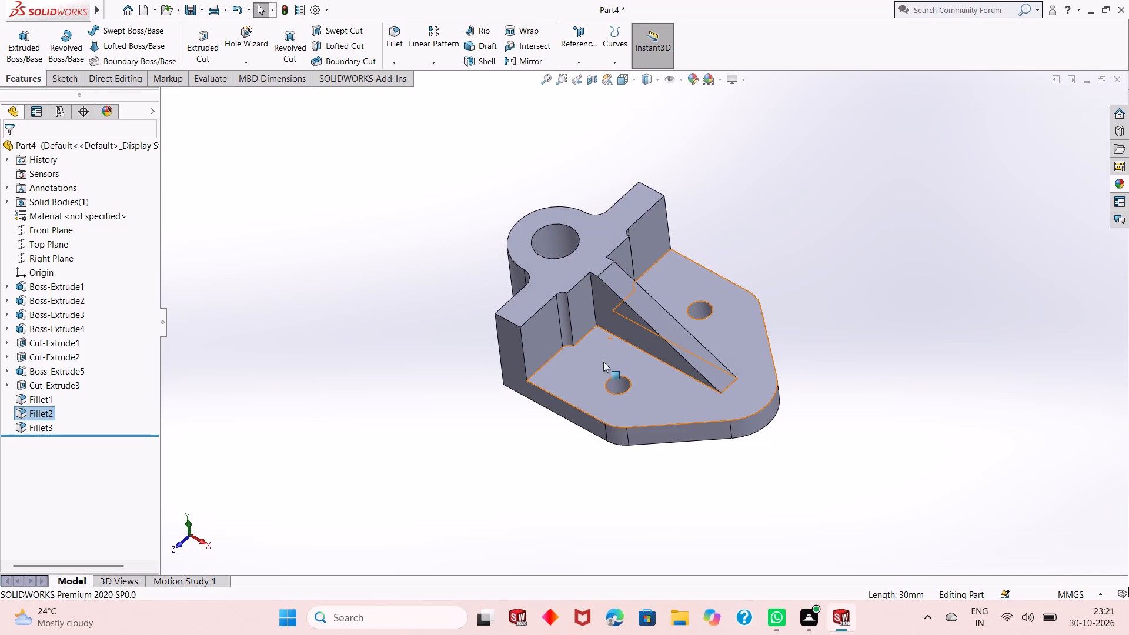
pyautogui.click(786, 234)
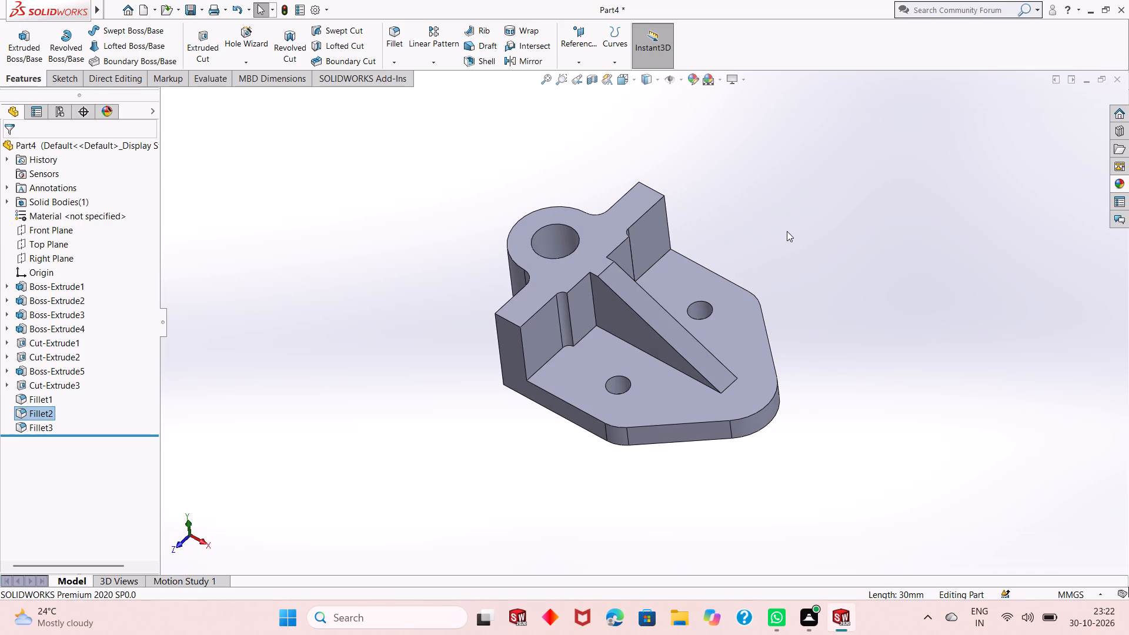
pyautogui.click(689, 82)
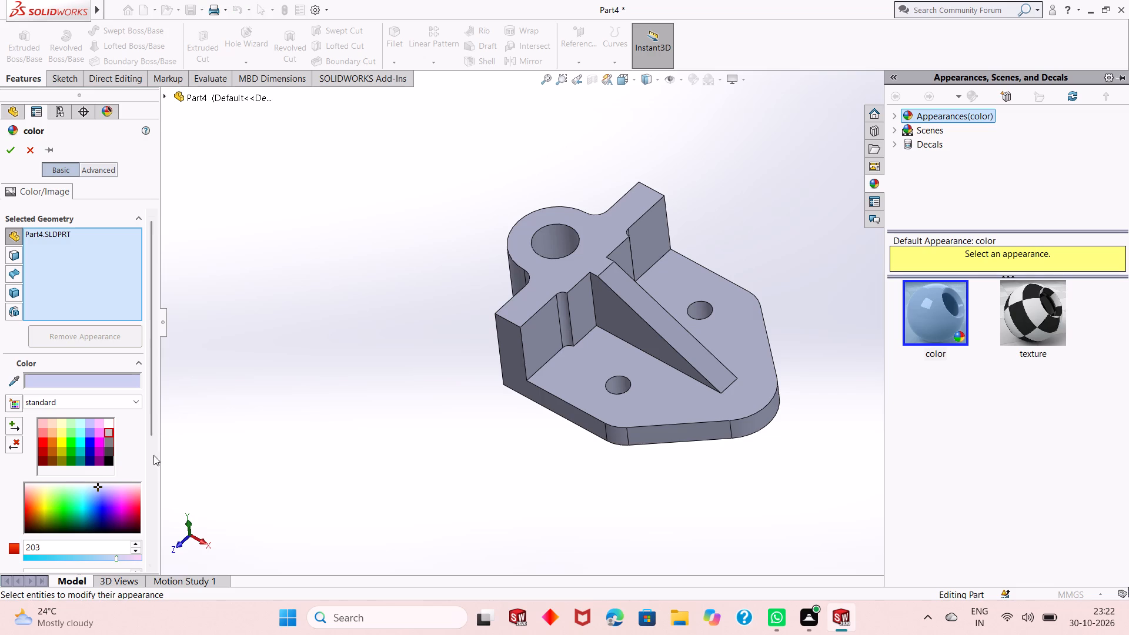
pyautogui.click(104, 497)
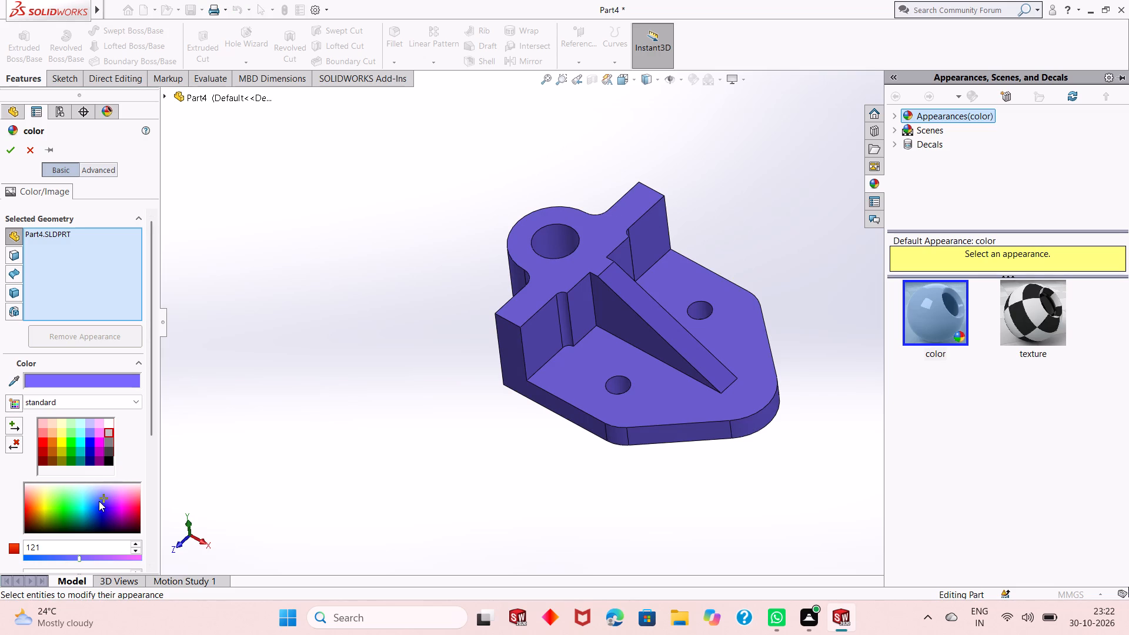
pyautogui.click(108, 493)
pyautogui.click(109, 502)
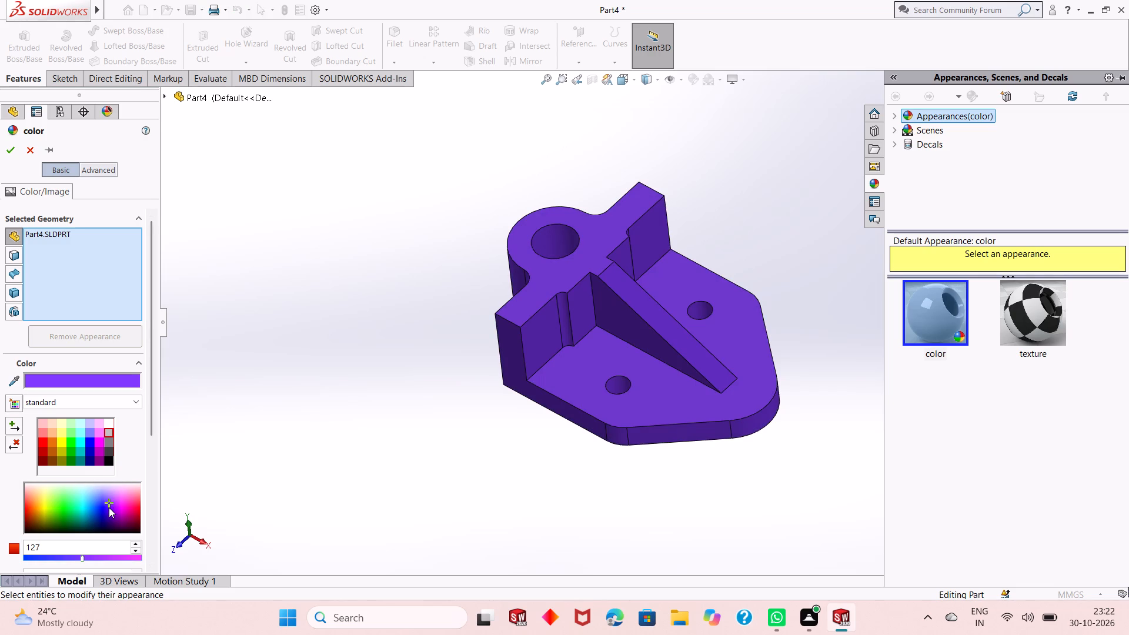
pyautogui.click(113, 509)
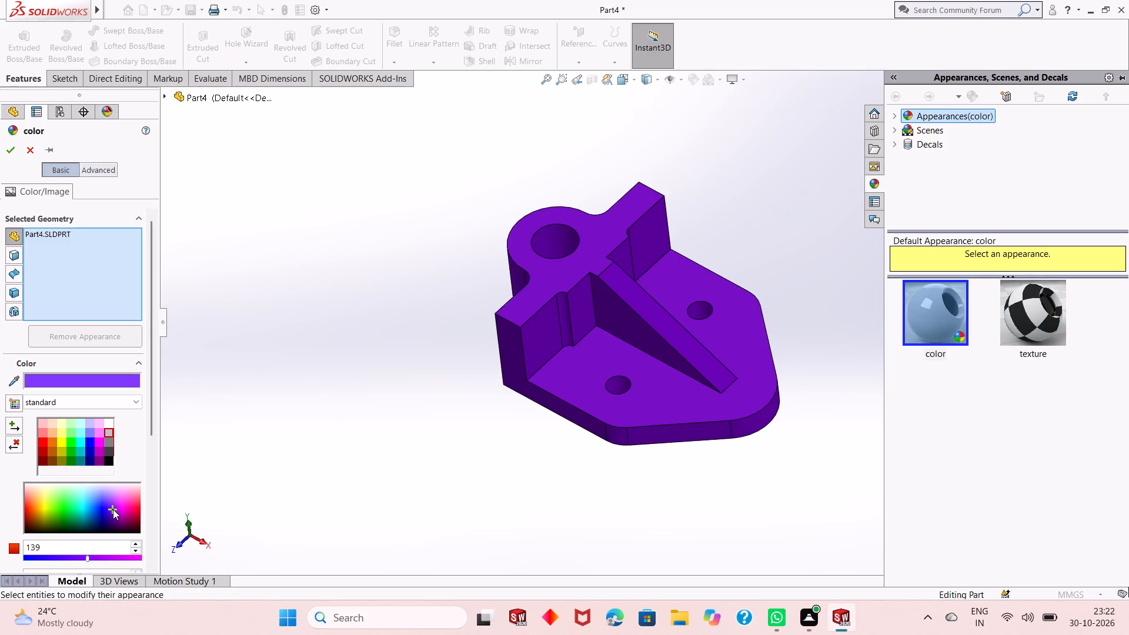
pyautogui.click(116, 514)
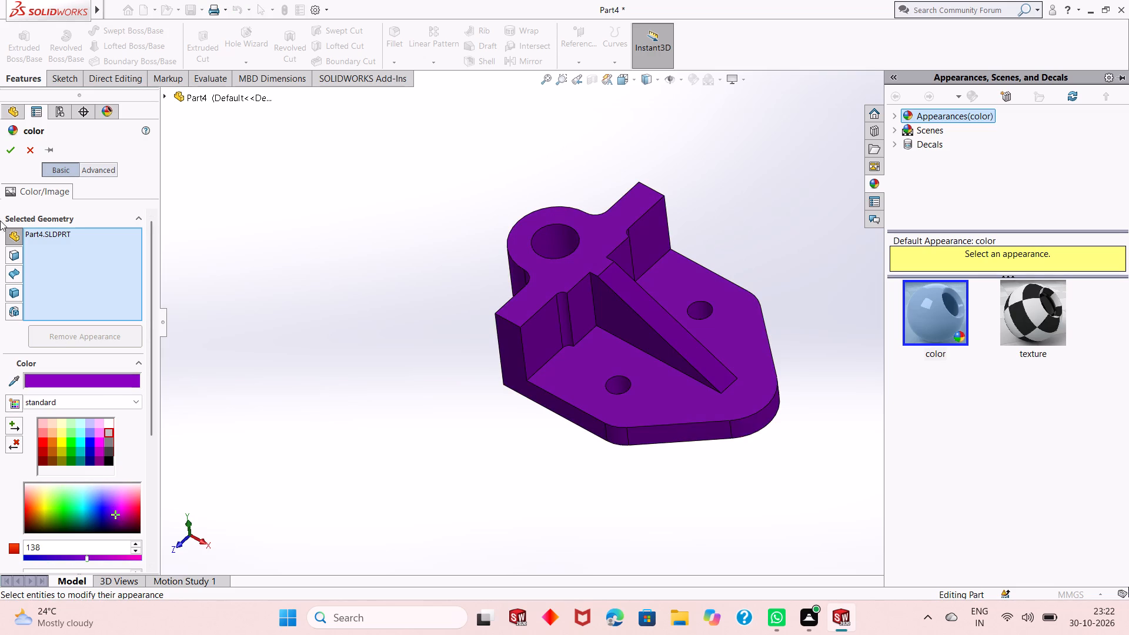
pyautogui.click(9, 155)
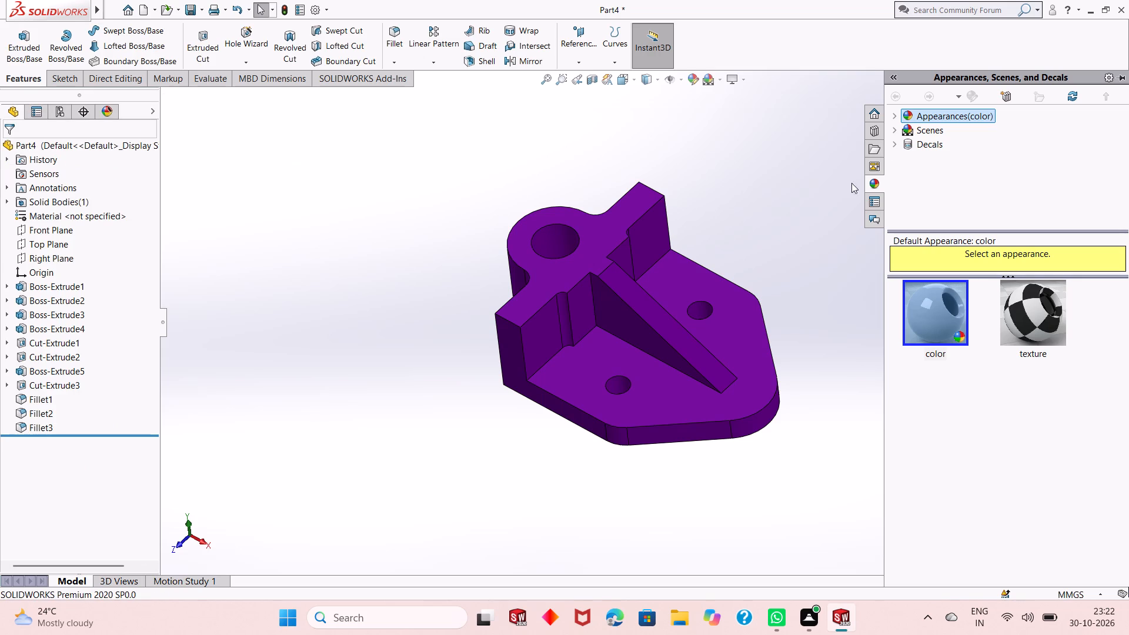
# Apply a grey metal appearance to the cut feature that forms the two base plate holes.
pyautogui.click(907, 100)
pyautogui.click(907, 113)
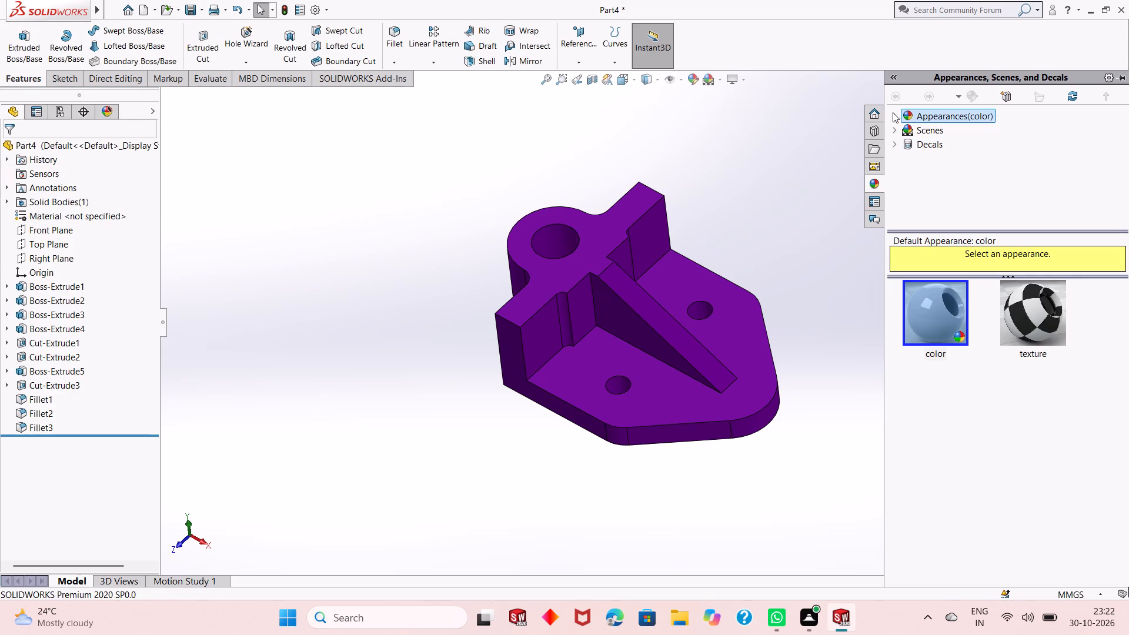
pyautogui.click(889, 112)
pyautogui.click(896, 119)
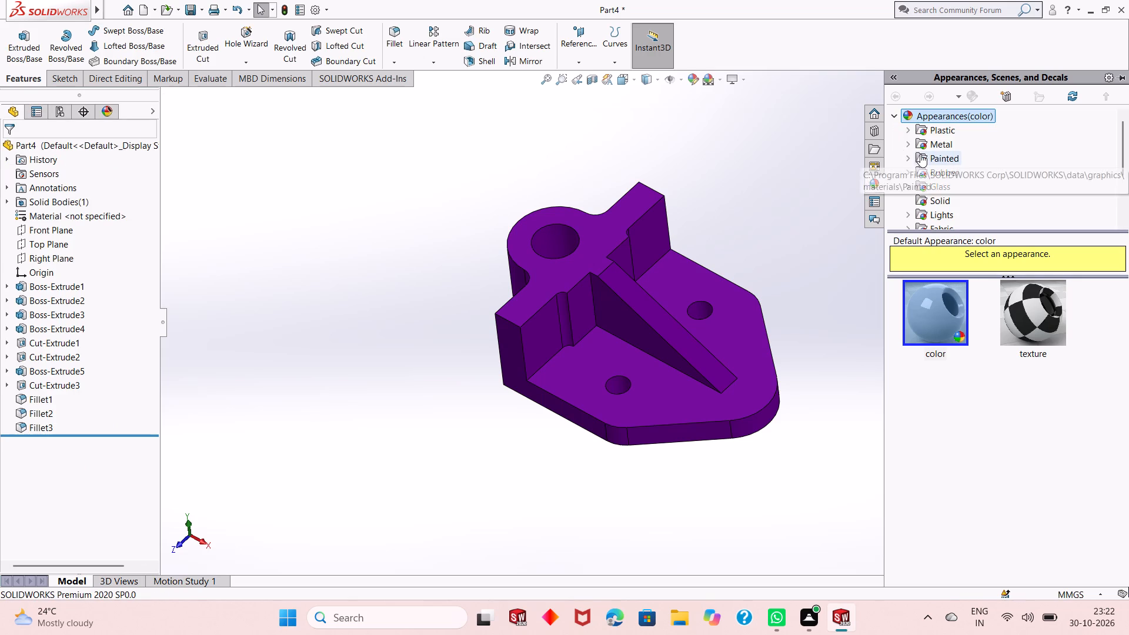
pyautogui.click(923, 149)
pyautogui.moveTo(932, 407); pyautogui.dragTo(698, 364)
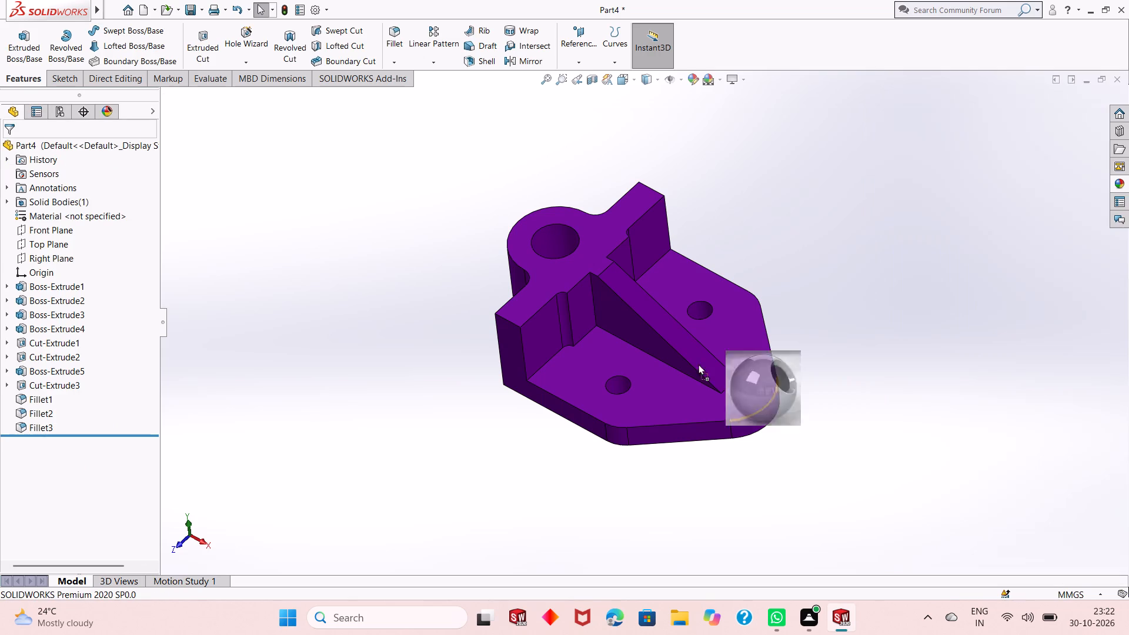
pyautogui.moveTo(698, 364); pyautogui.dragTo(617, 379)
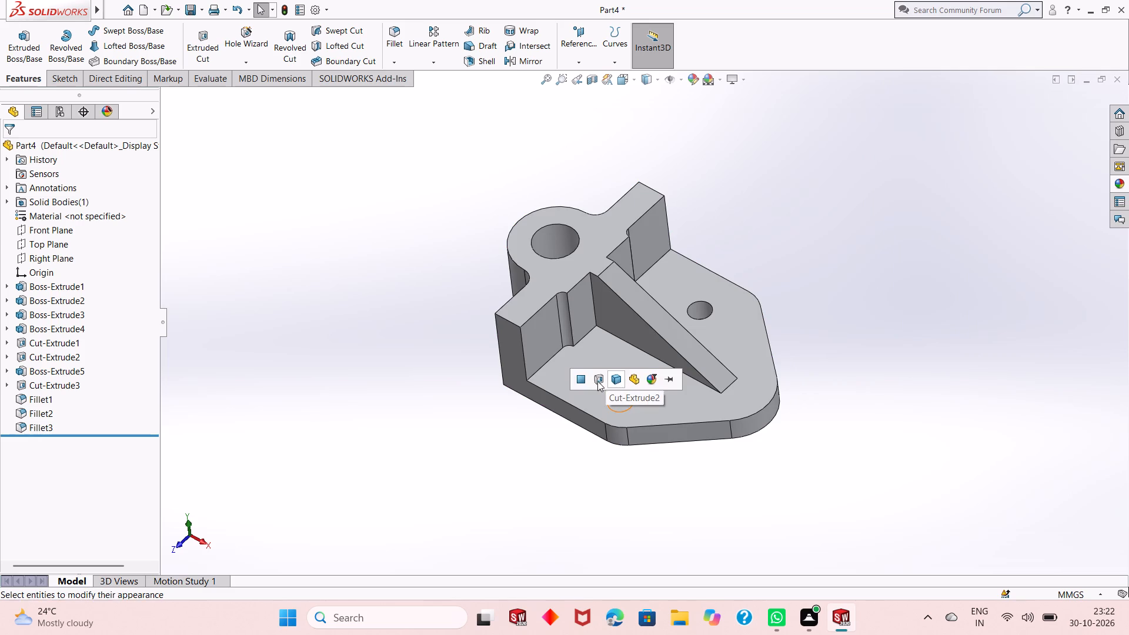
pyautogui.click(597, 381)
# Apply the same grey metal appearance to the bore through the cylindrical boss.
pyautogui.click(1111, 185)
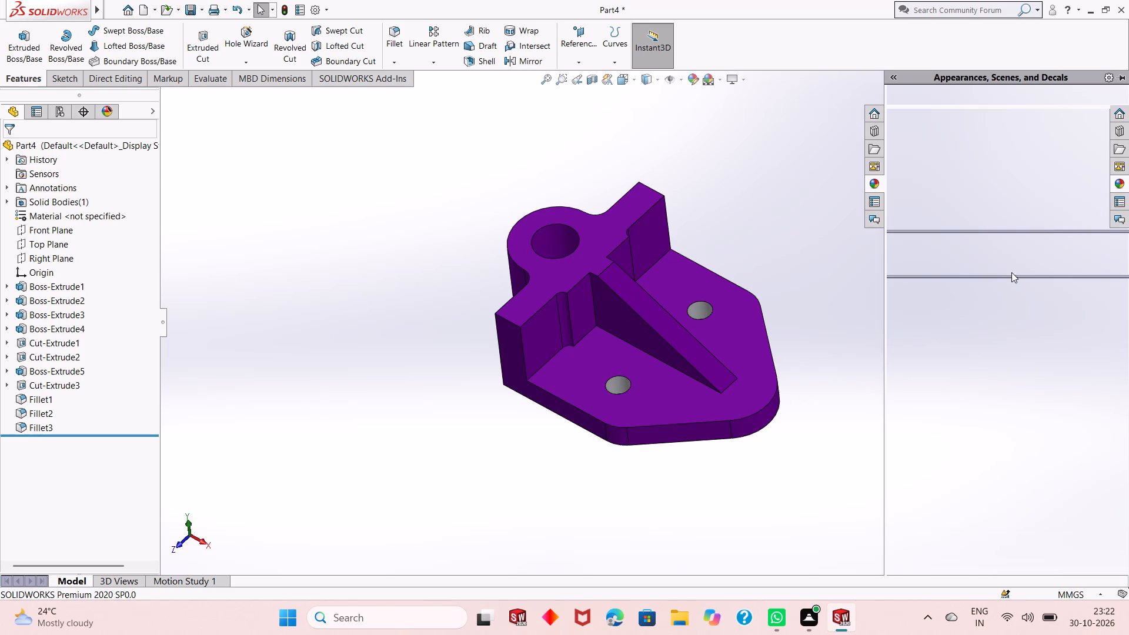
pyautogui.moveTo(923, 403); pyautogui.dragTo(547, 234)
pyautogui.click(547, 234)
# Save the part as "L-shaped mounting" in the Dp SolidWorks folder.
pyautogui.scroll(2, 640, 357)
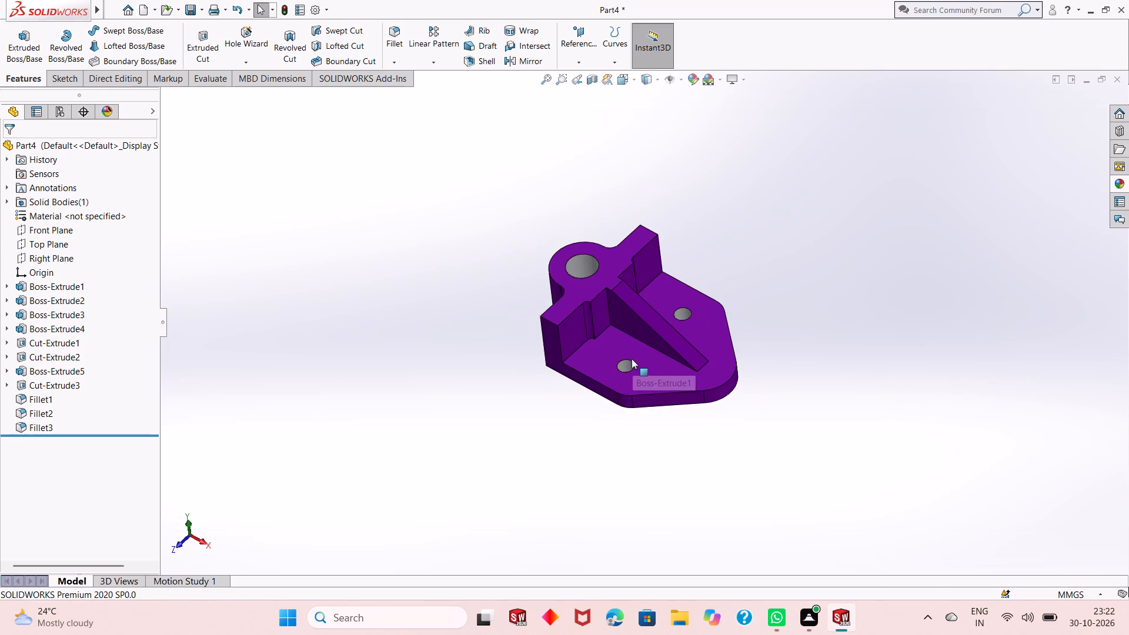
pyautogui.moveTo(632, 359); pyautogui.dragTo(604, 223, button='middle')
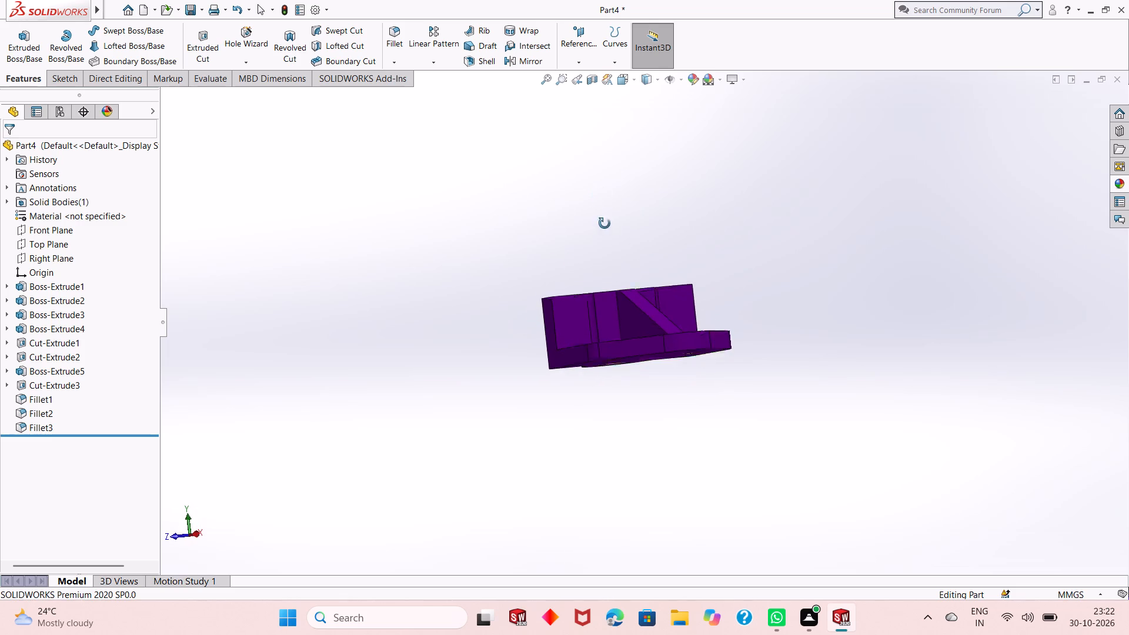
pyautogui.moveTo(604, 223); pyautogui.dragTo(630, 329, button='middle')
pyautogui.scroll(-2, 610, 276)
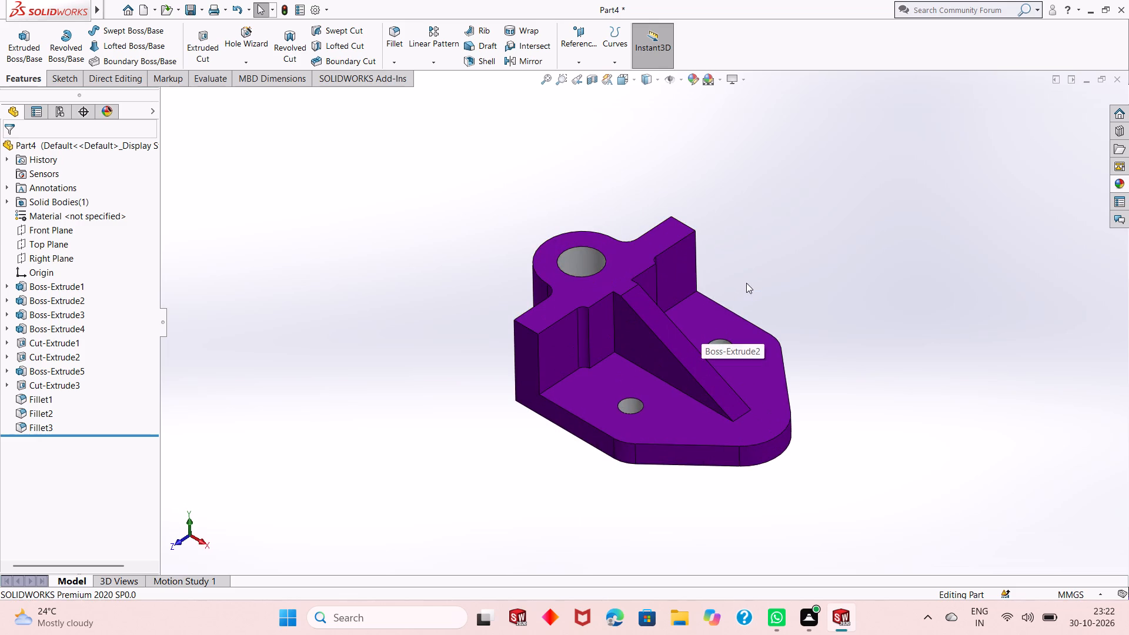
pyautogui.hotkey('ctrl', 's')
pyautogui.hotkey('shift', 'l')
pyautogui.write('-shaped')
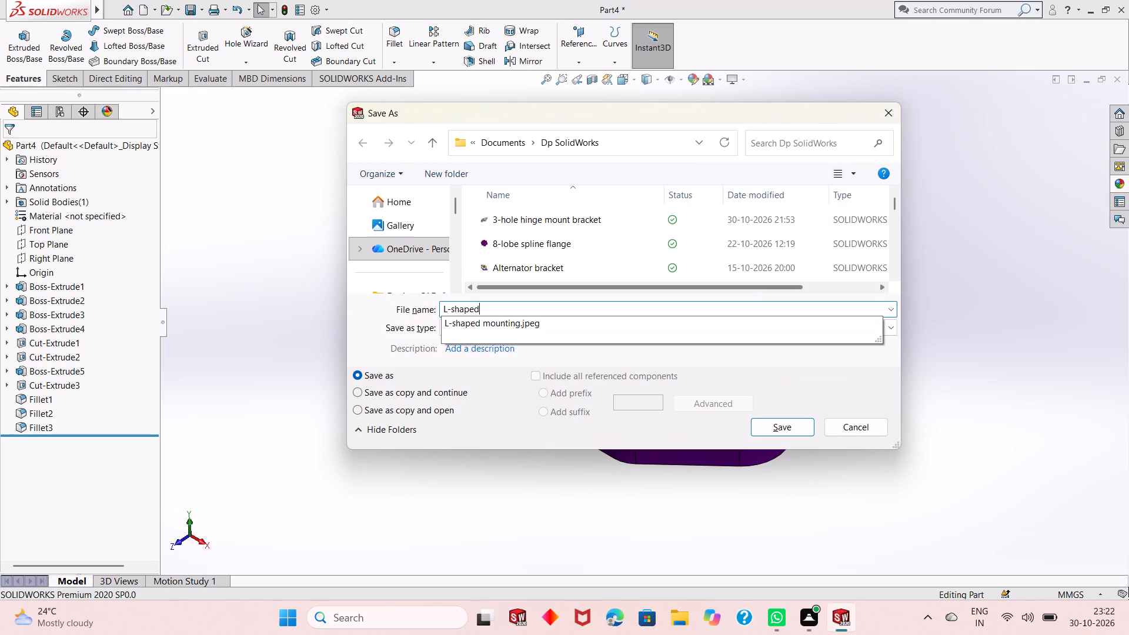
pyautogui.press('space')
pyautogui.write('mounting')
pyautogui.click(777, 432)
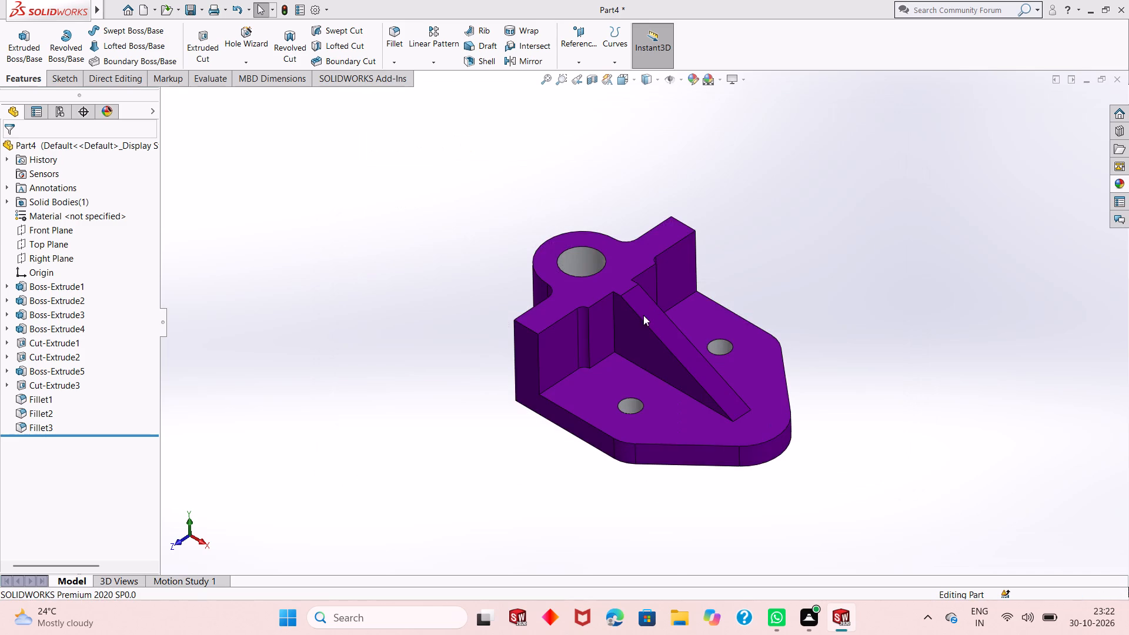
# Save a copy of the part in Adobe Portable Document Format (*.pdf) under the name "L-shaped mounting".
pyautogui.click(202, 9)
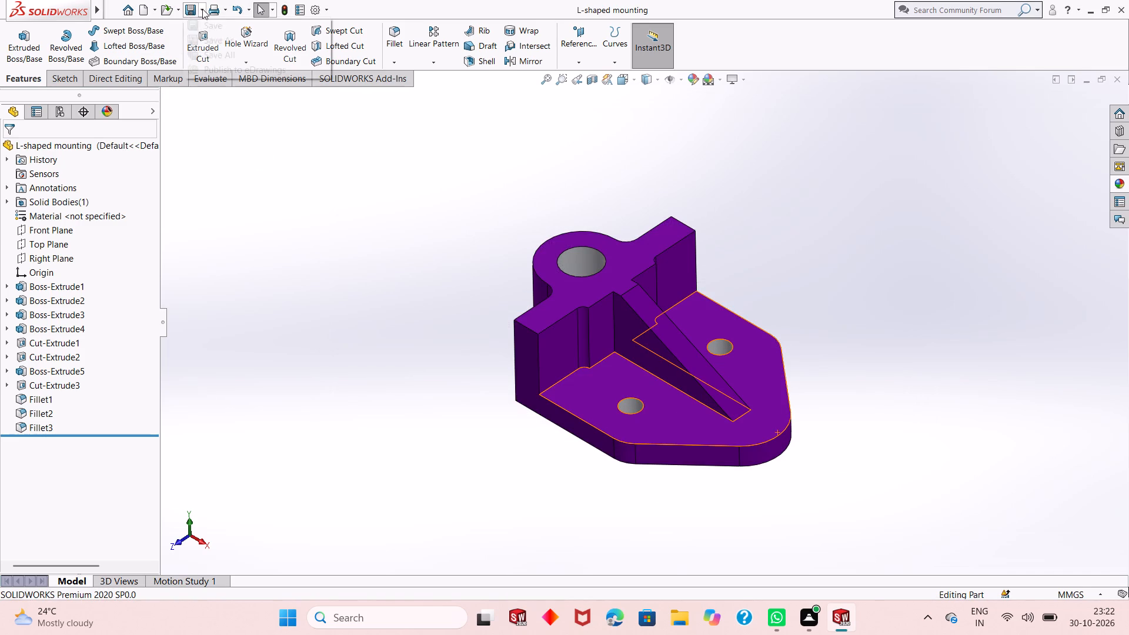
pyautogui.click(212, 40)
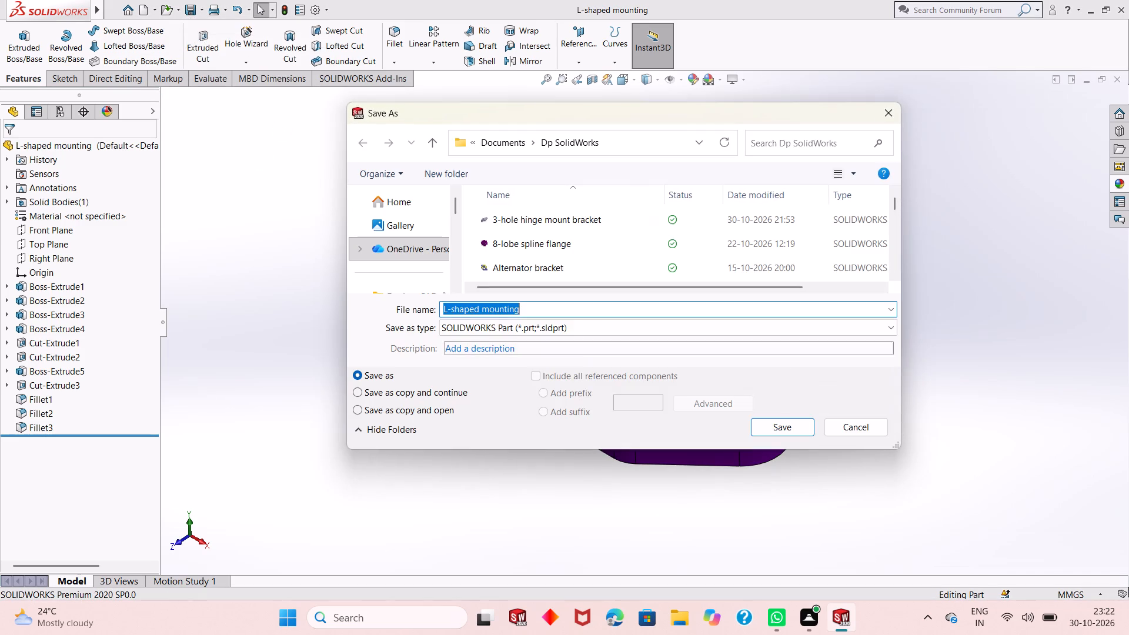
pyautogui.click(589, 327)
pyautogui.click(589, 86)
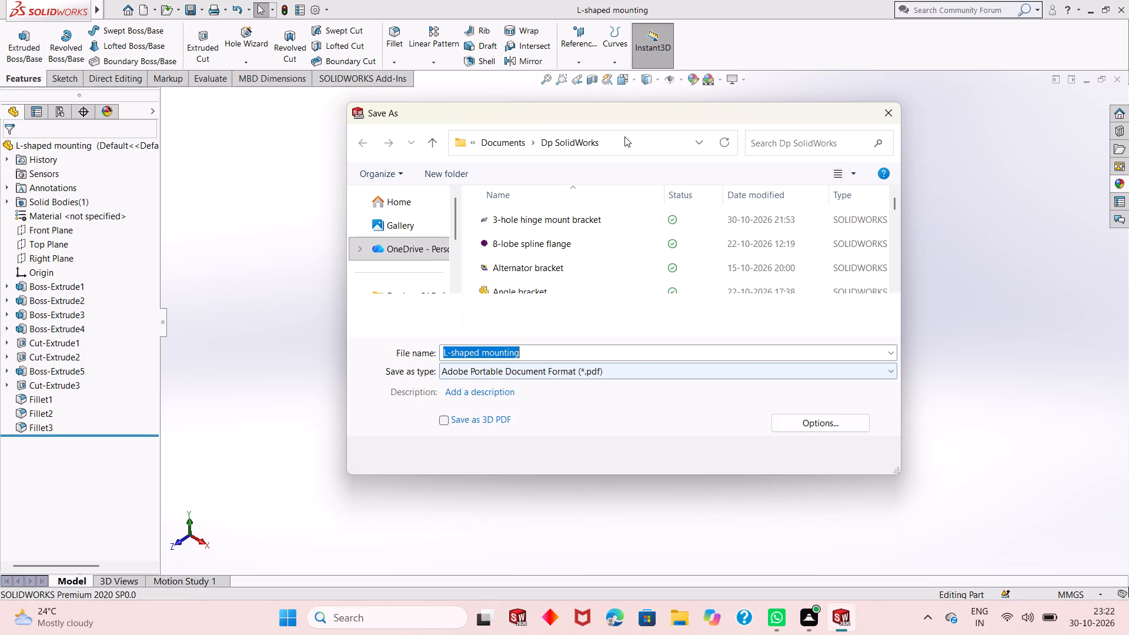
pyautogui.click(766, 447)
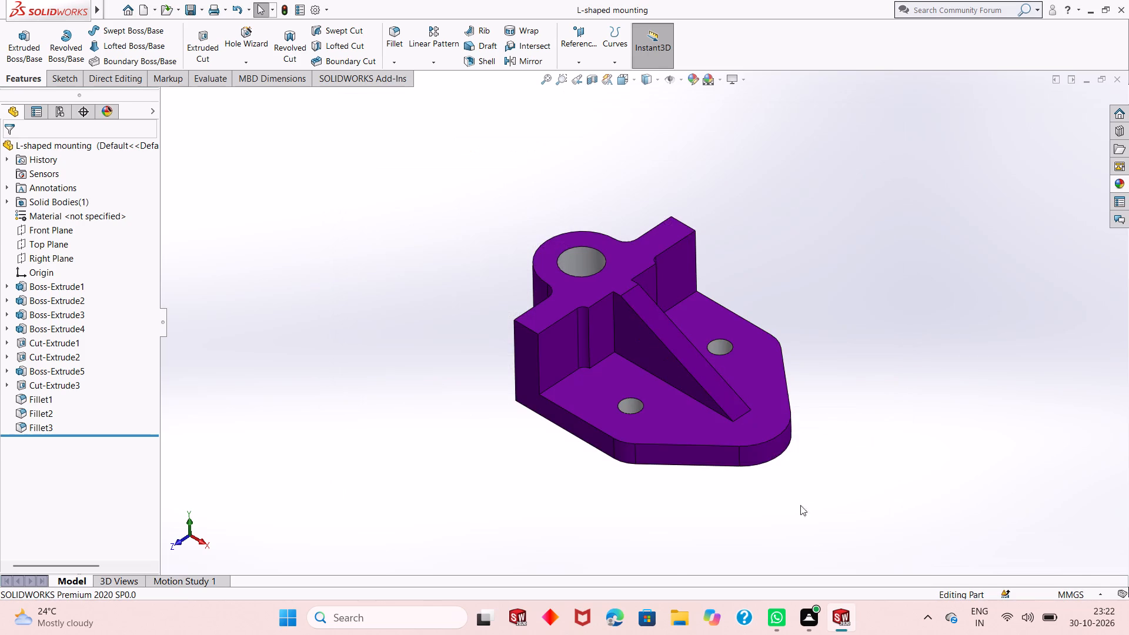